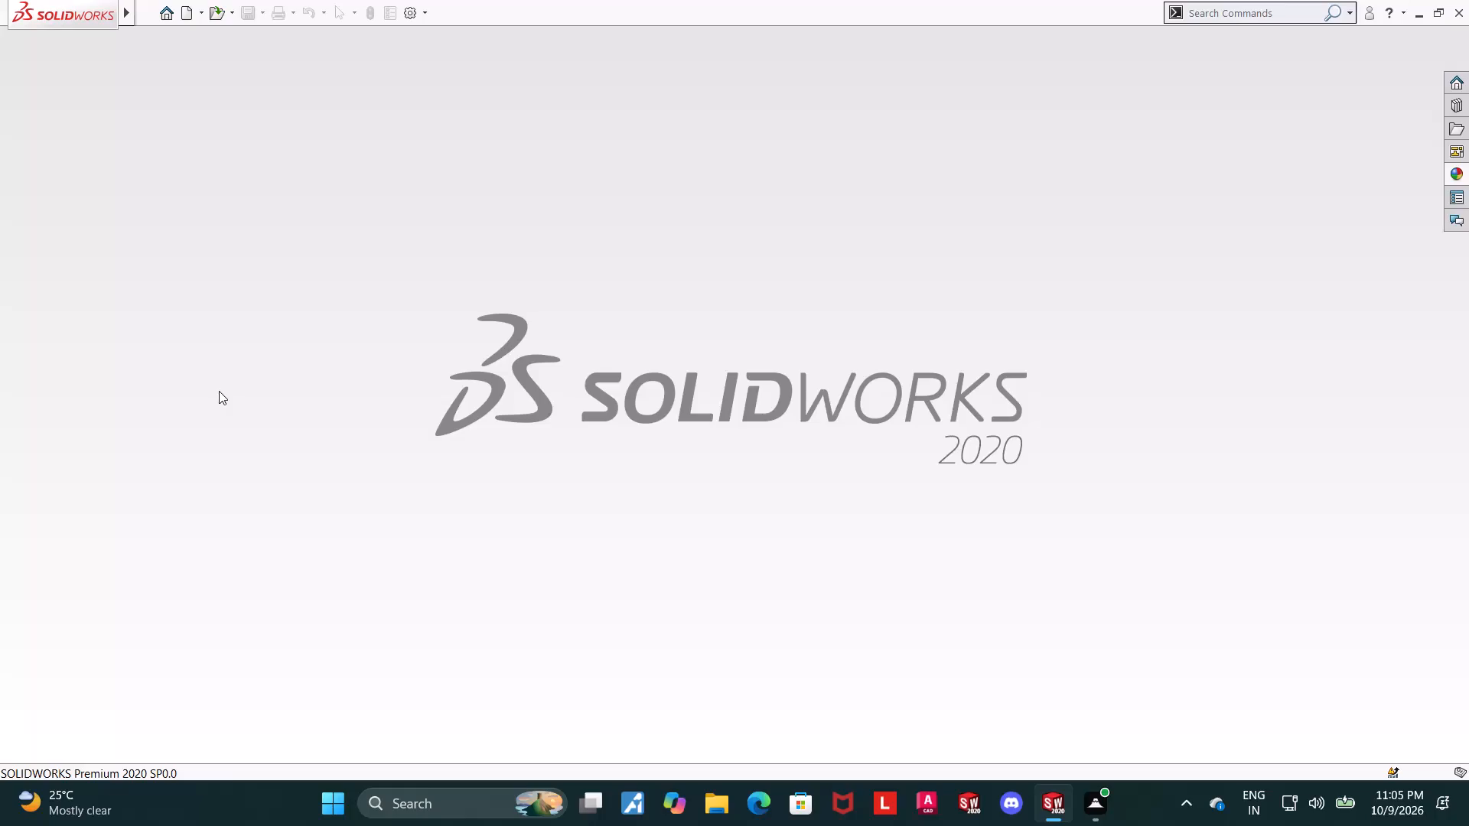
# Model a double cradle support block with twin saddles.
# Create a new part document.
pyautogui.click(178, 19)
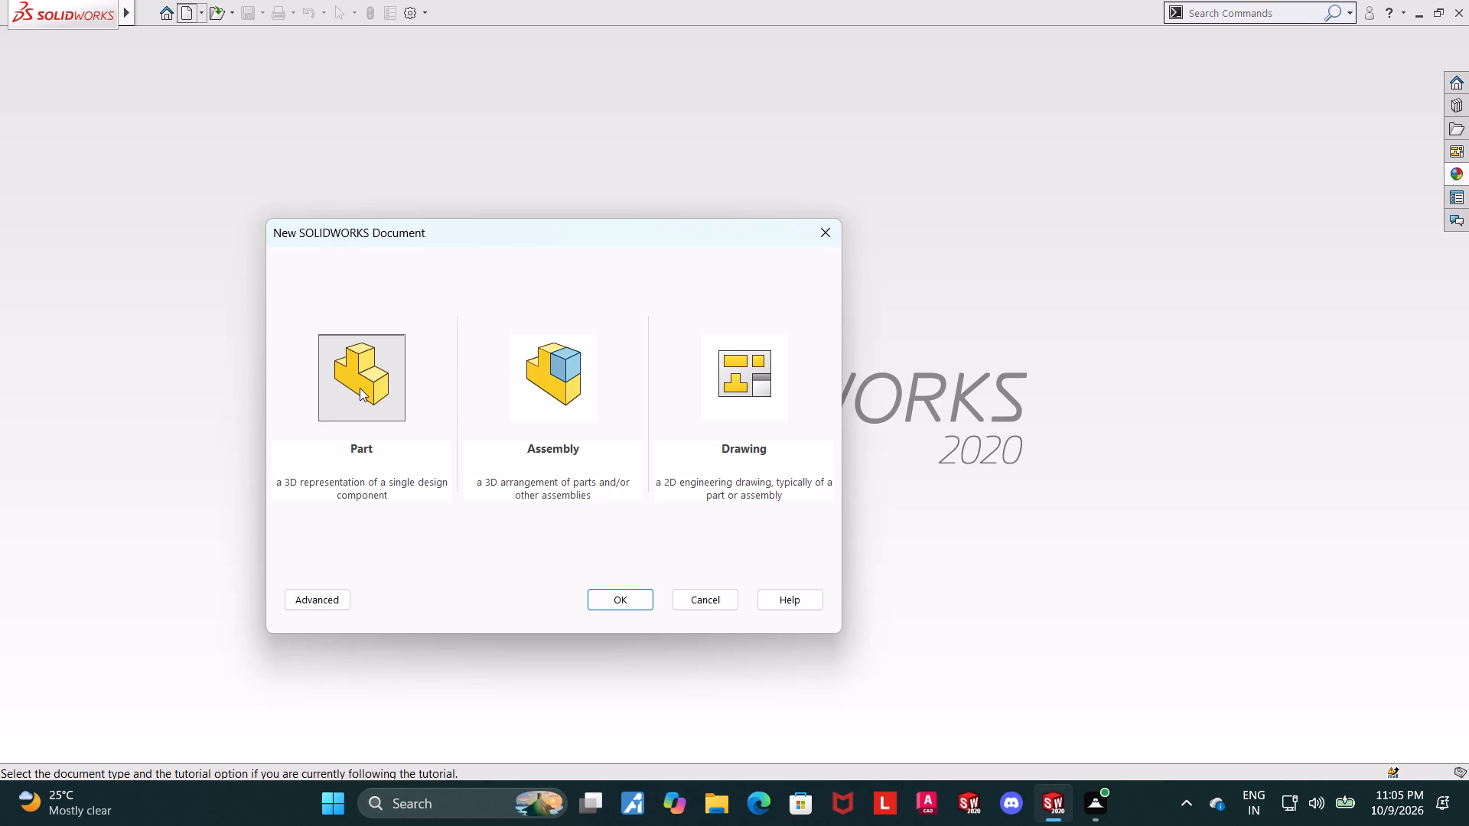
pyautogui.doubleClick(360, 388)
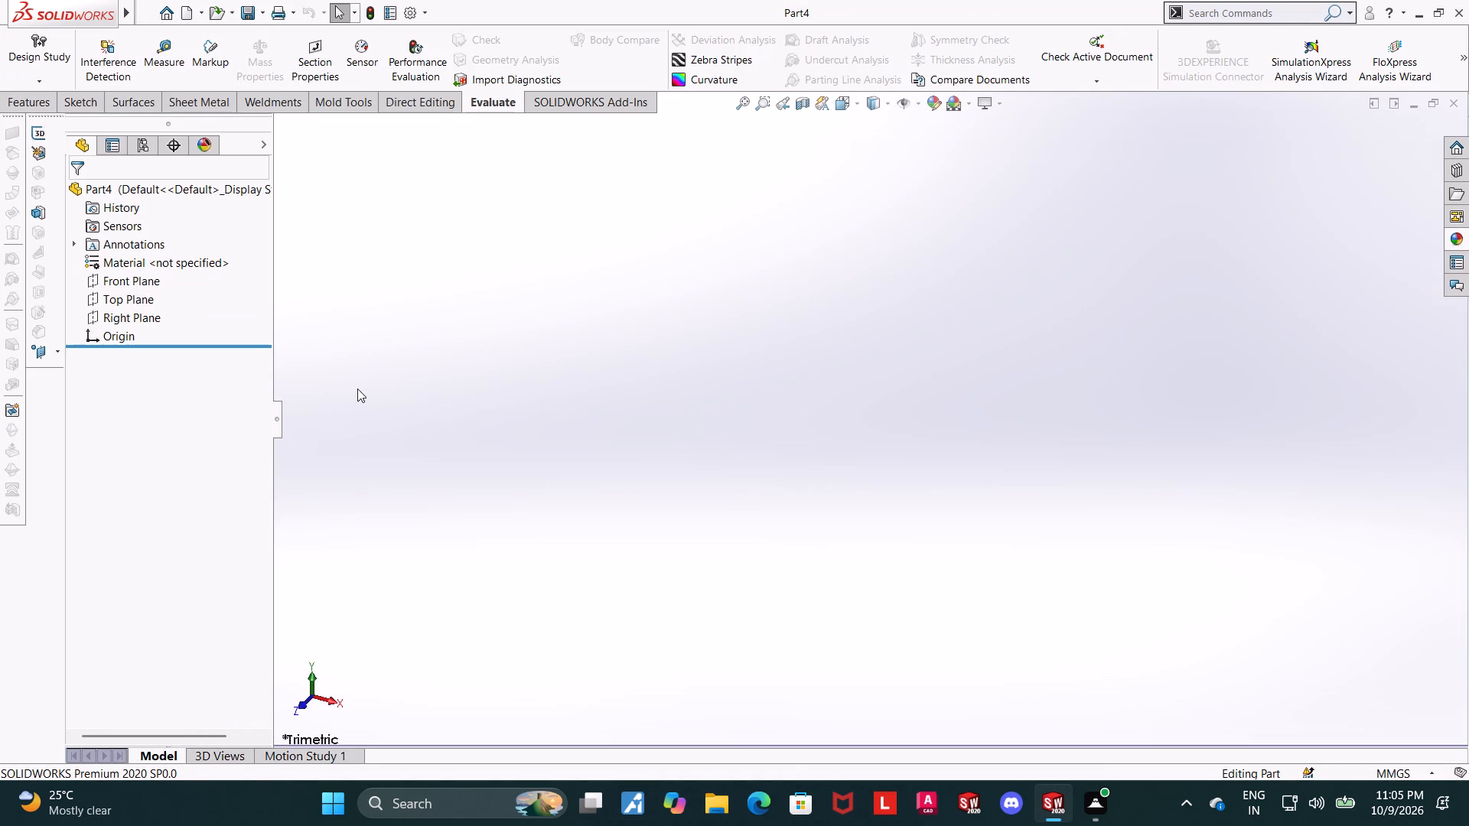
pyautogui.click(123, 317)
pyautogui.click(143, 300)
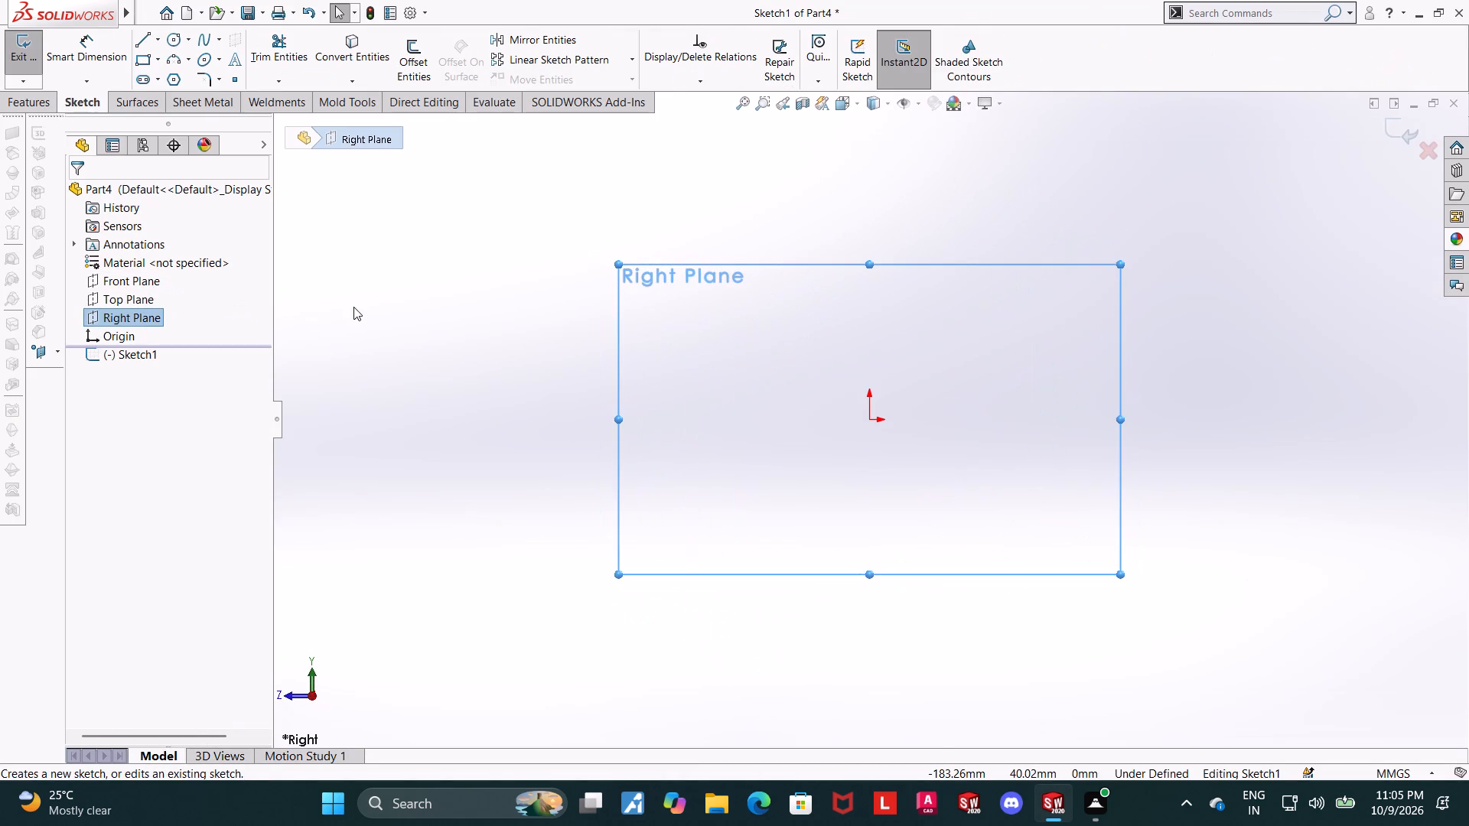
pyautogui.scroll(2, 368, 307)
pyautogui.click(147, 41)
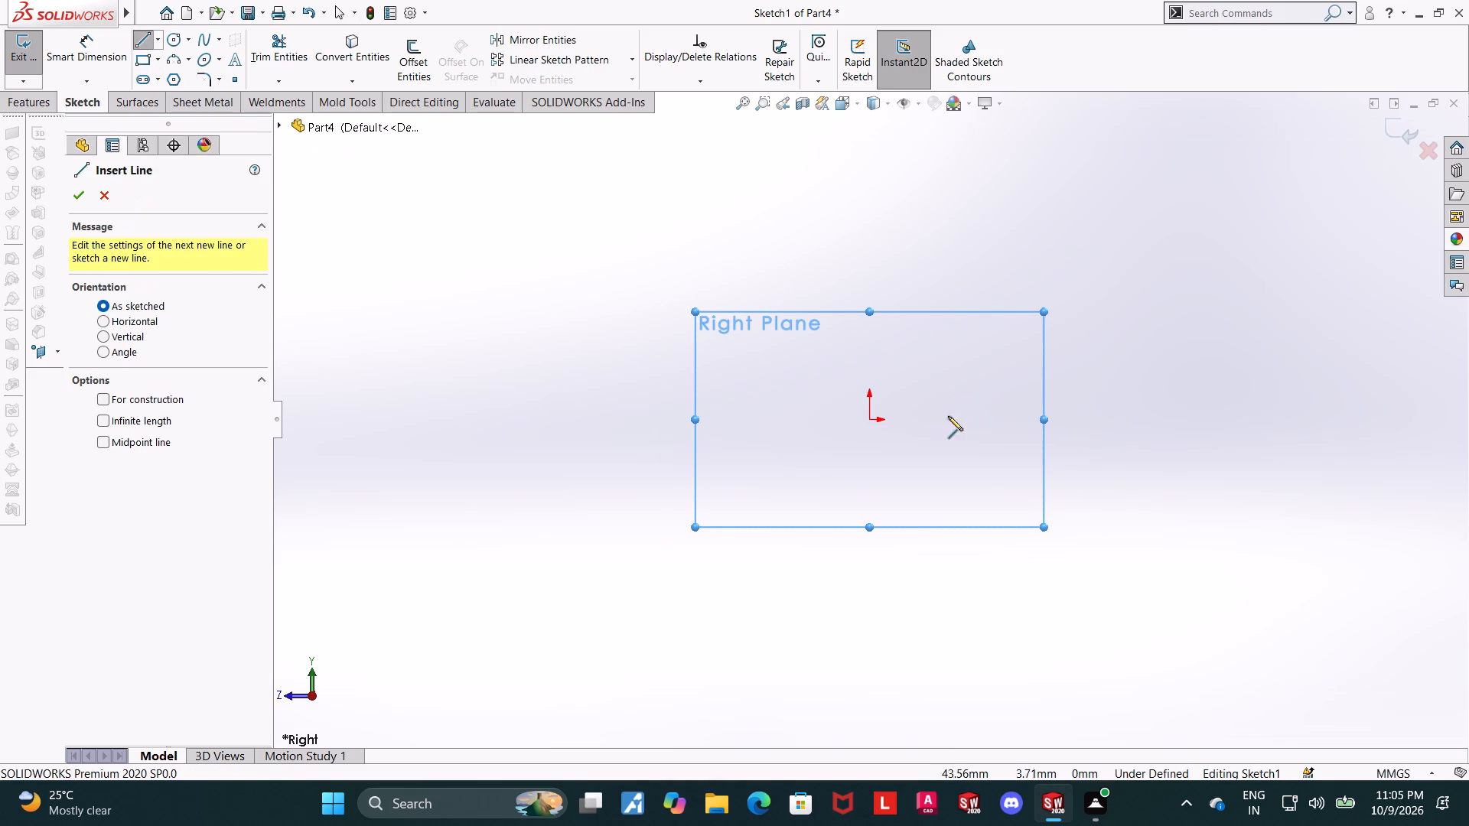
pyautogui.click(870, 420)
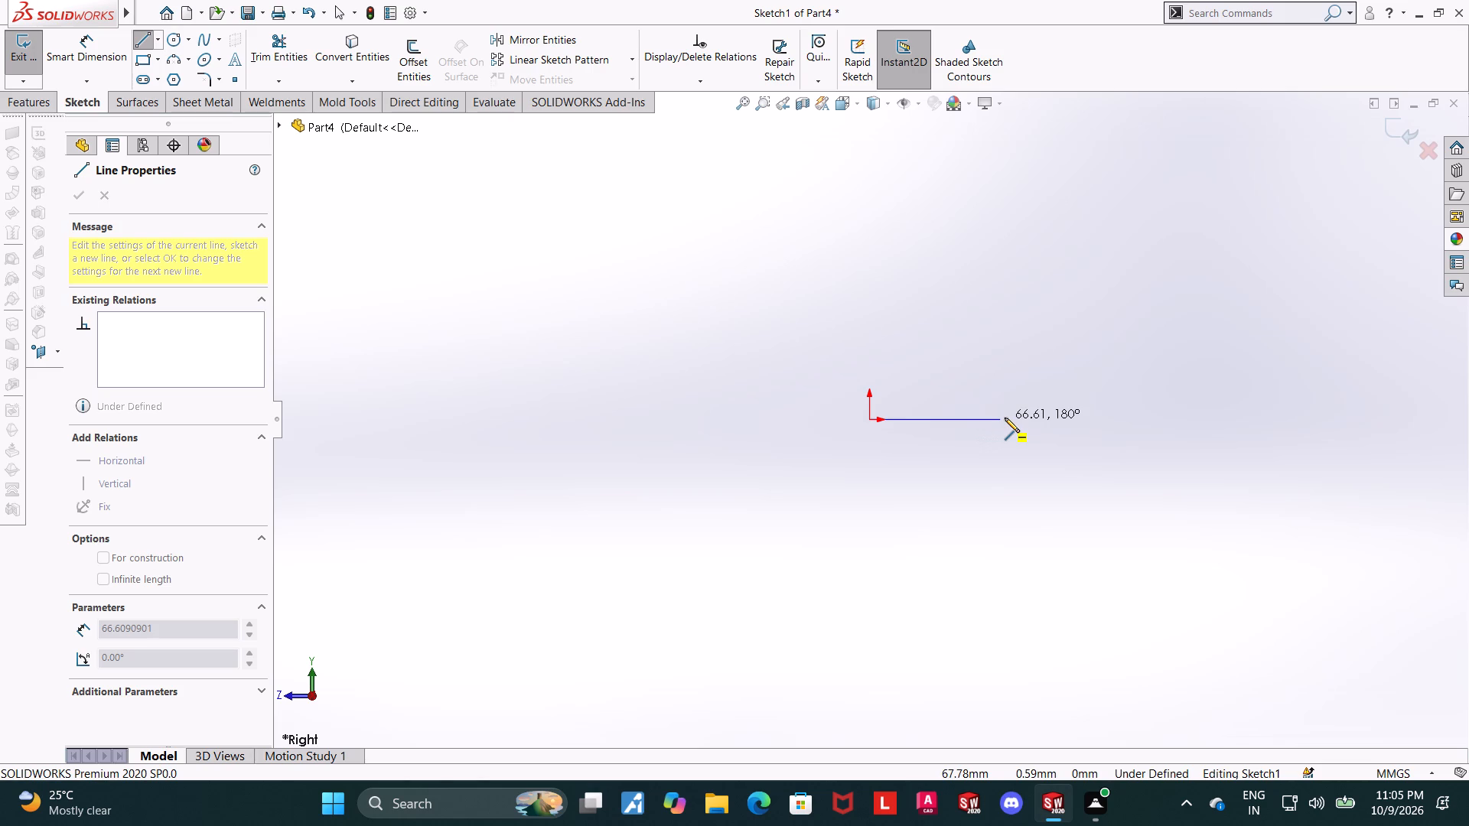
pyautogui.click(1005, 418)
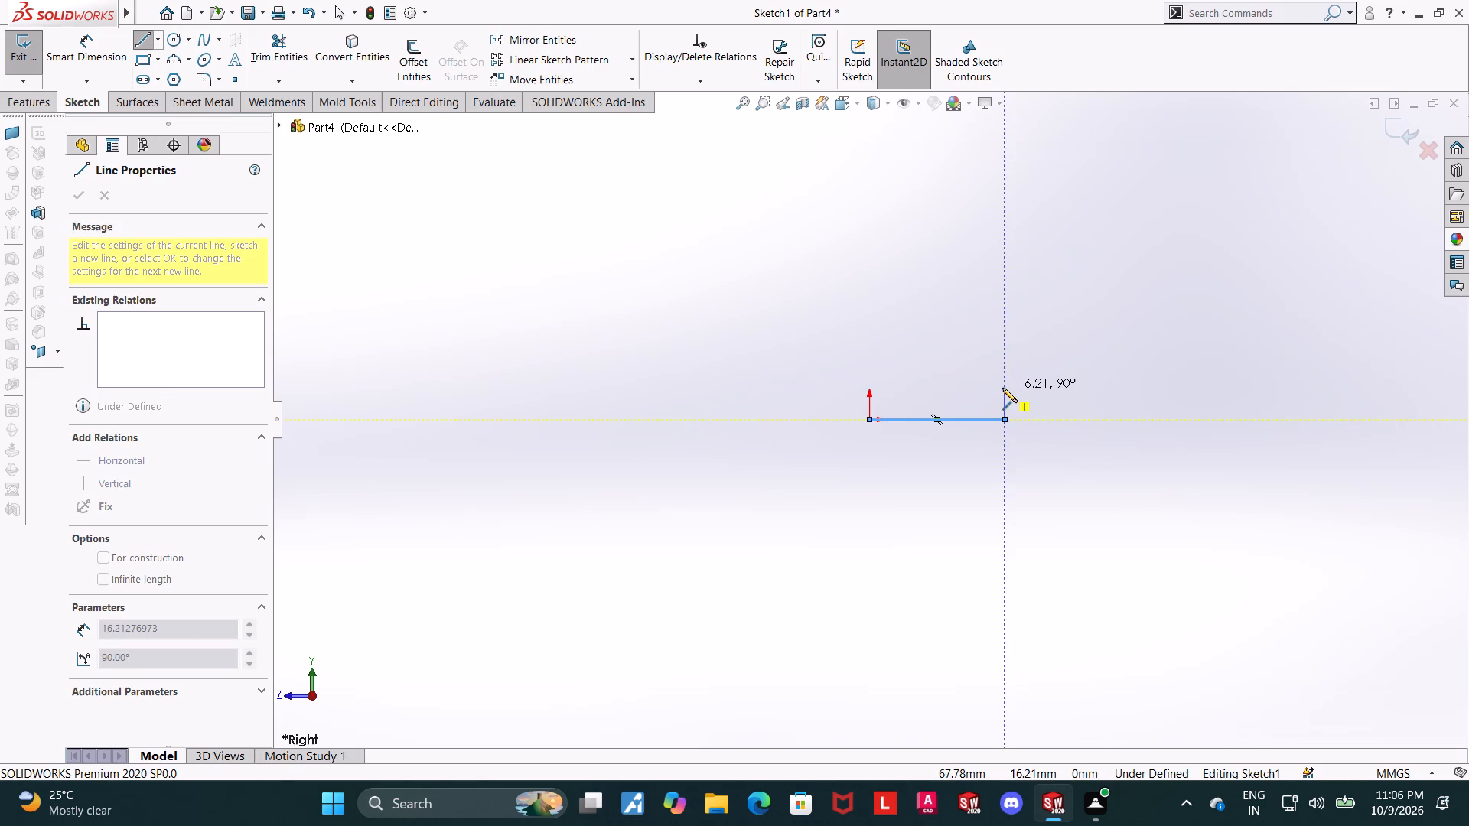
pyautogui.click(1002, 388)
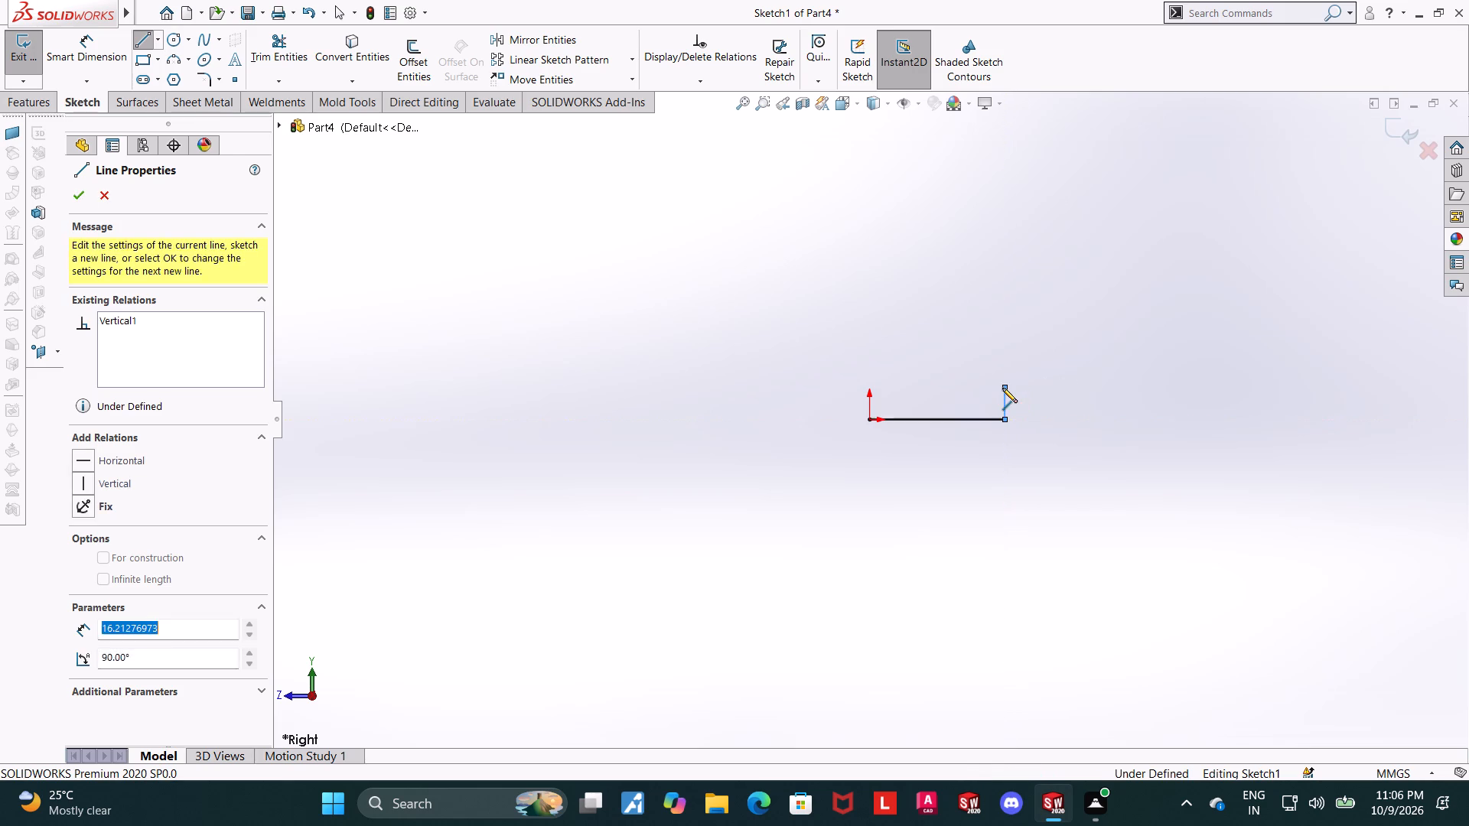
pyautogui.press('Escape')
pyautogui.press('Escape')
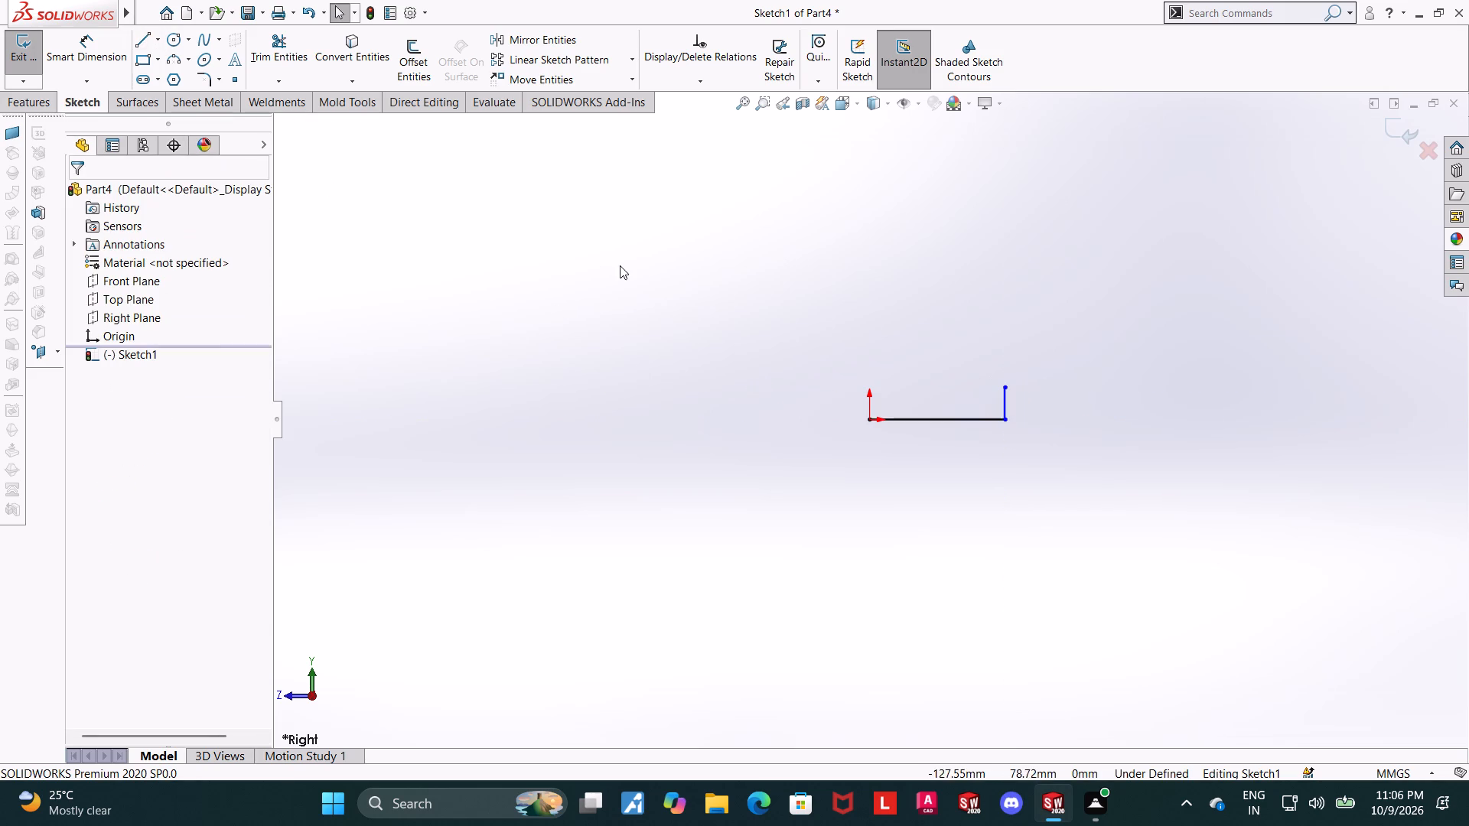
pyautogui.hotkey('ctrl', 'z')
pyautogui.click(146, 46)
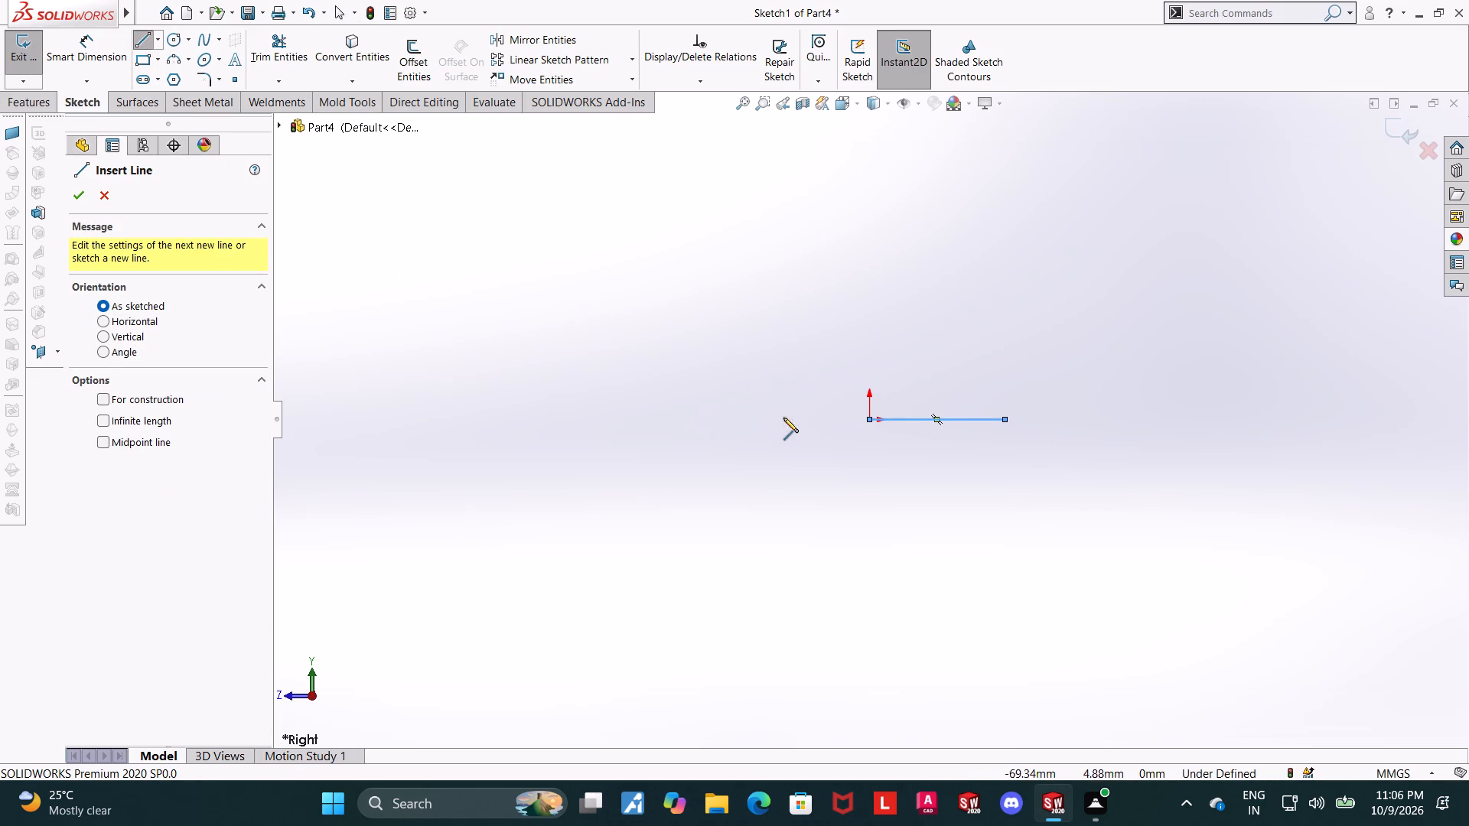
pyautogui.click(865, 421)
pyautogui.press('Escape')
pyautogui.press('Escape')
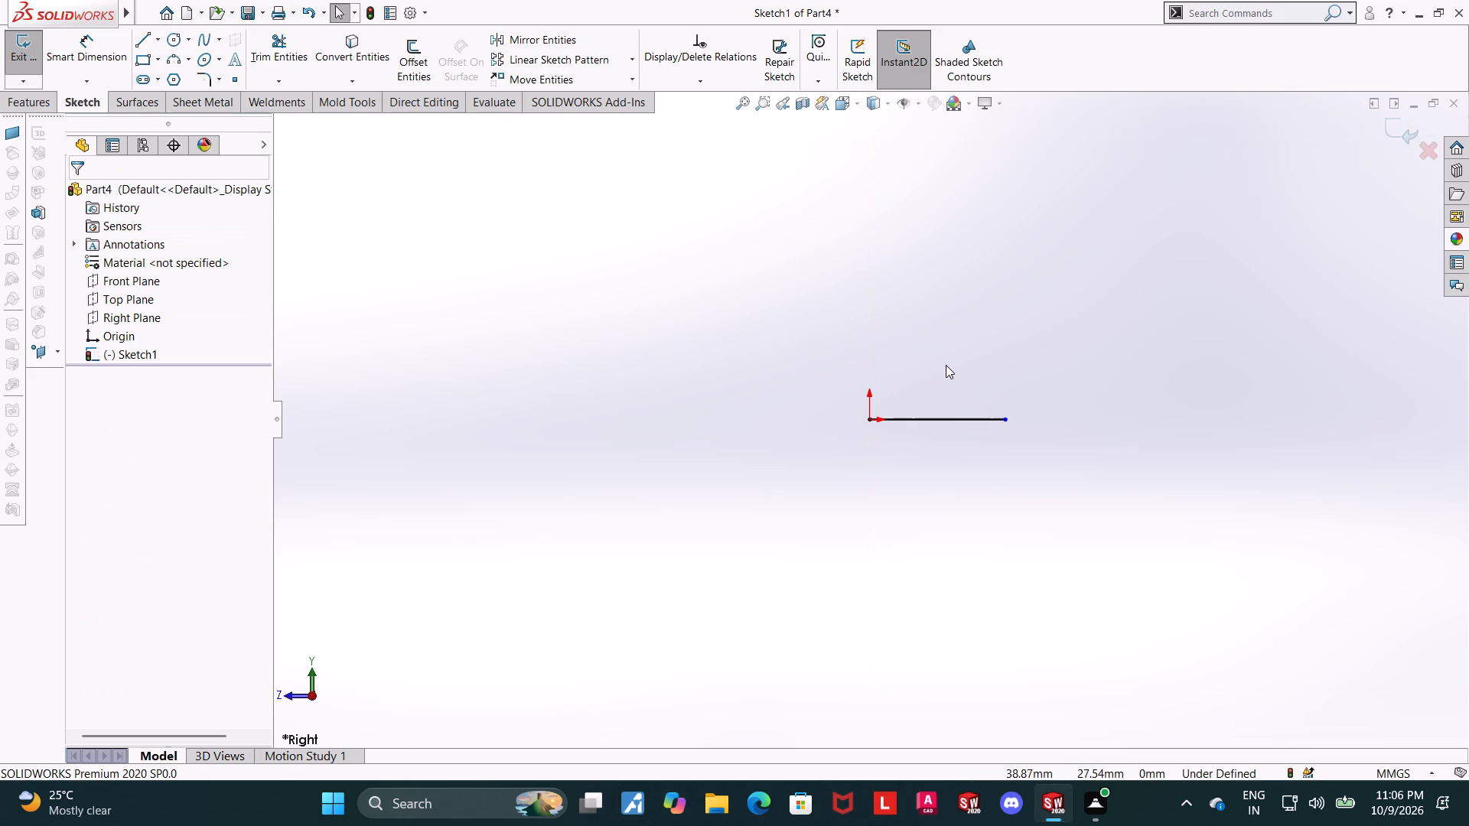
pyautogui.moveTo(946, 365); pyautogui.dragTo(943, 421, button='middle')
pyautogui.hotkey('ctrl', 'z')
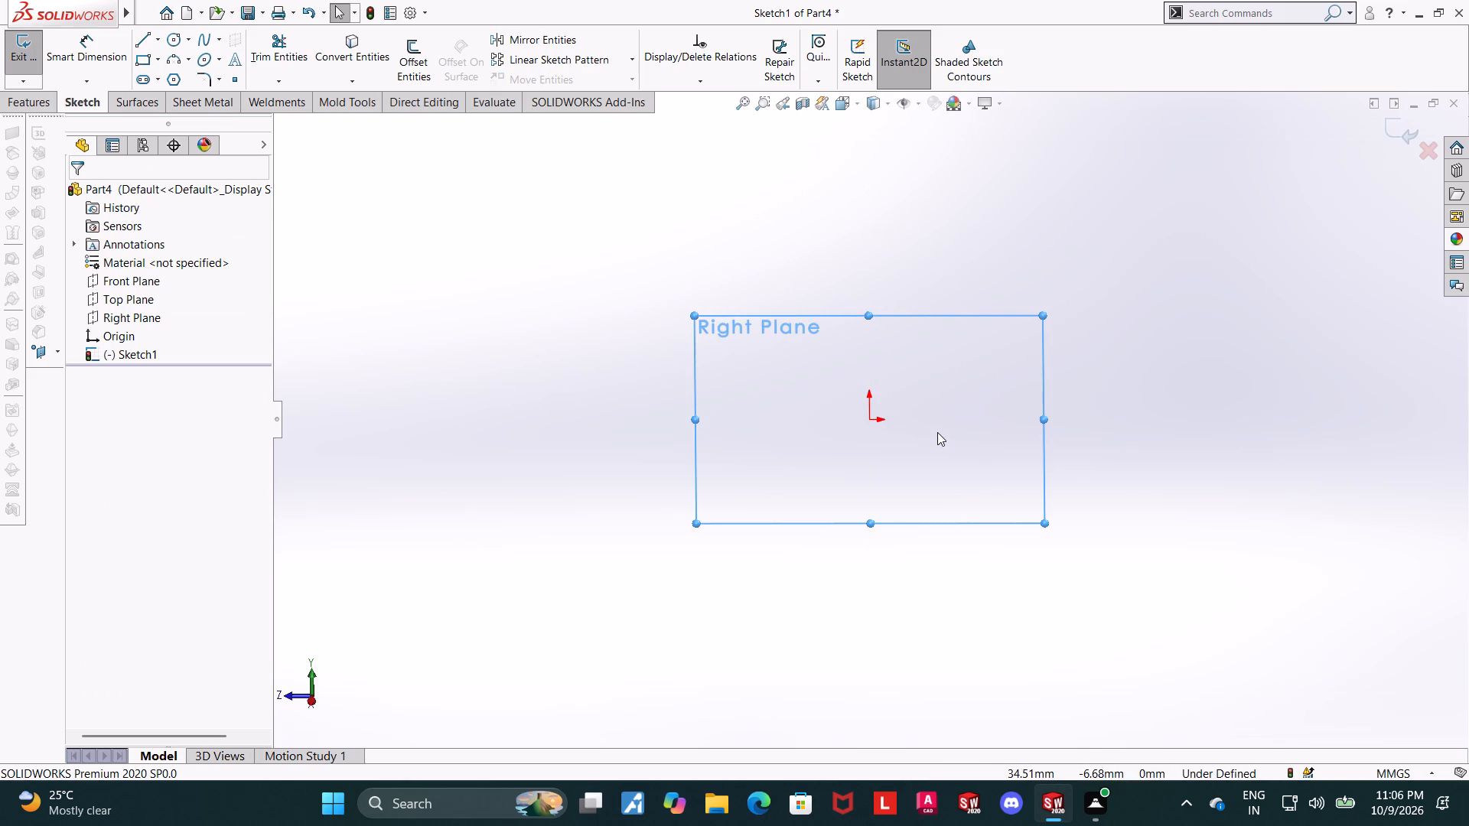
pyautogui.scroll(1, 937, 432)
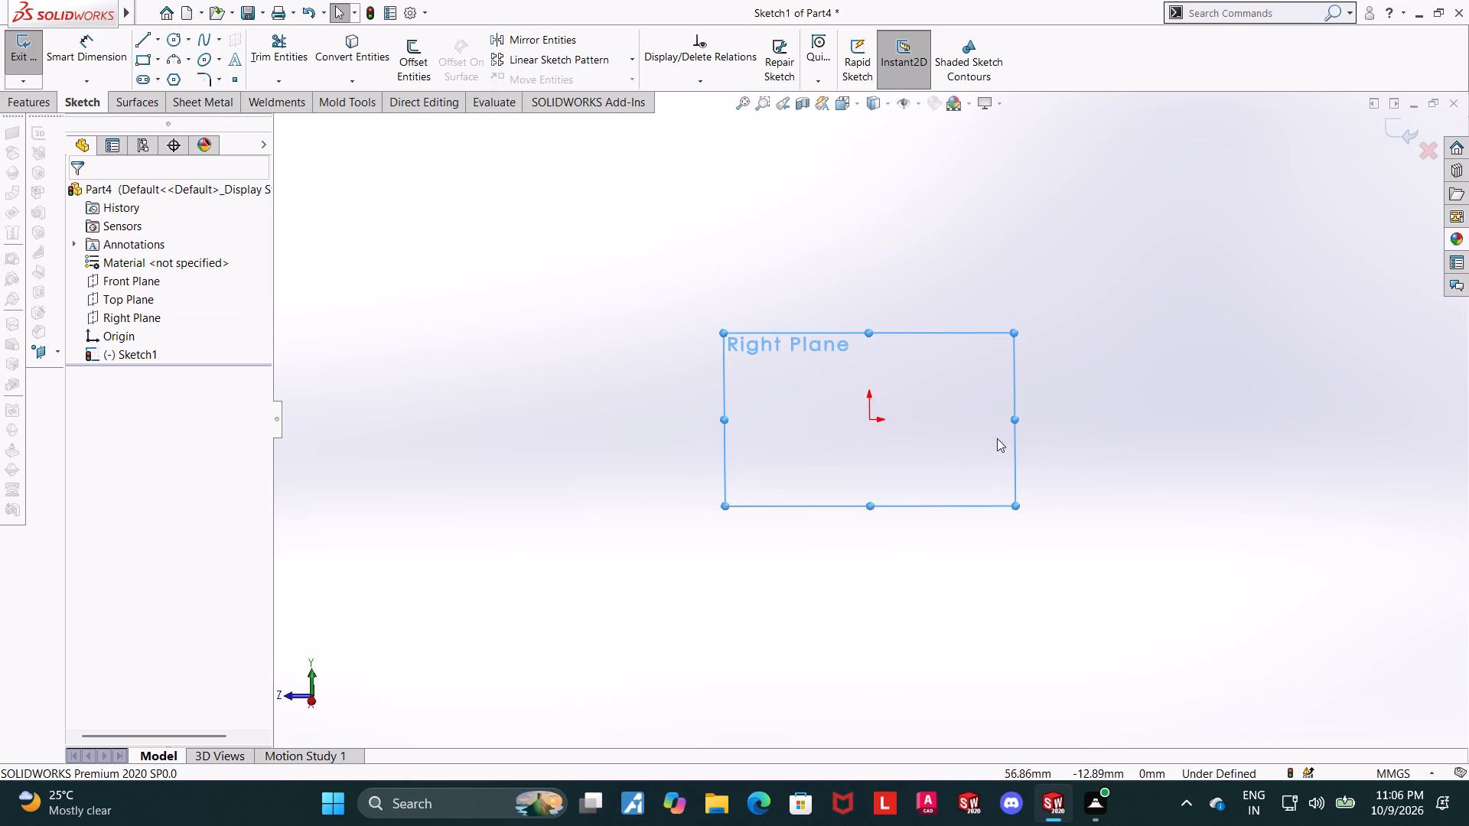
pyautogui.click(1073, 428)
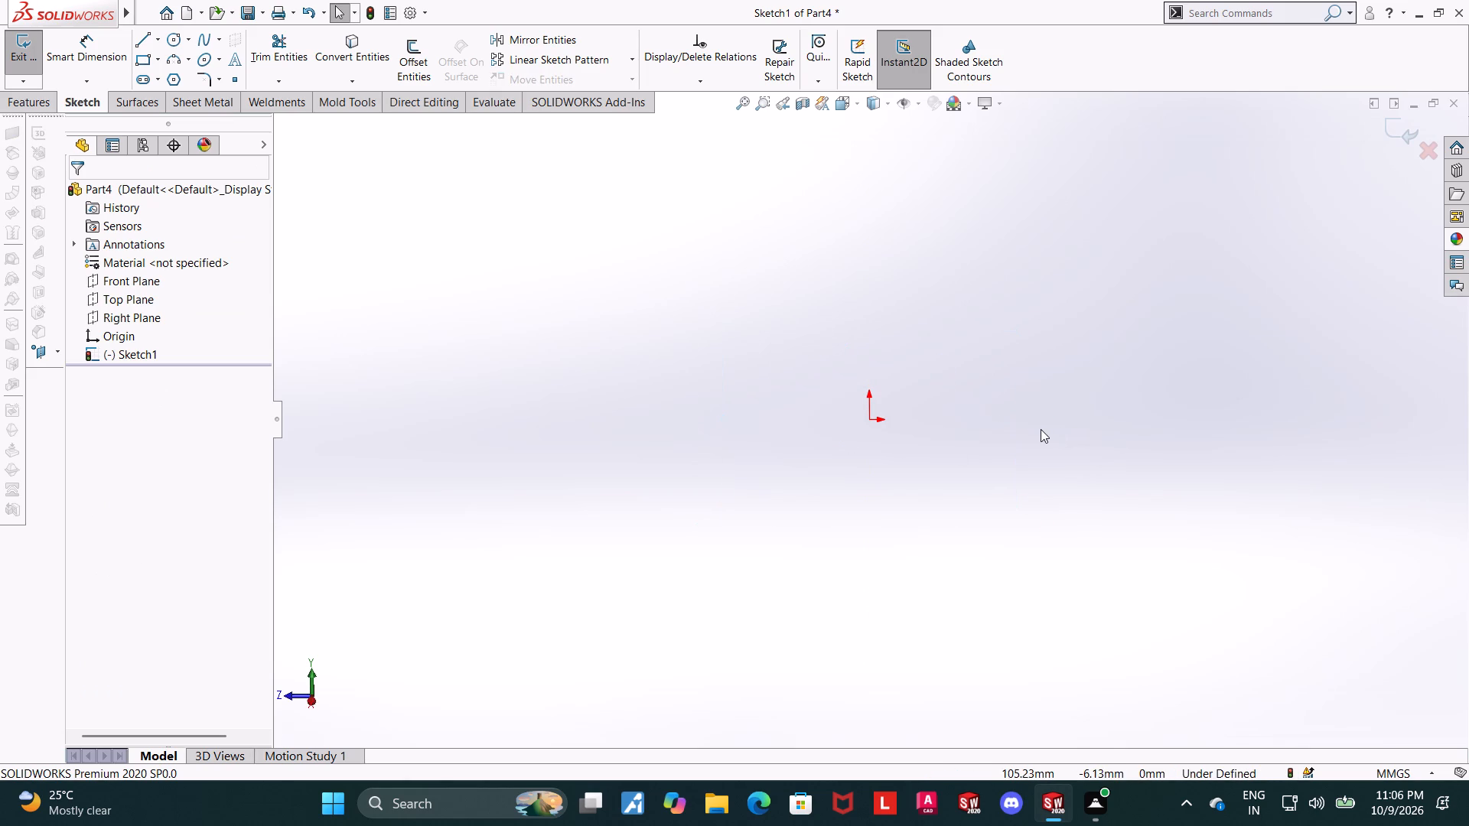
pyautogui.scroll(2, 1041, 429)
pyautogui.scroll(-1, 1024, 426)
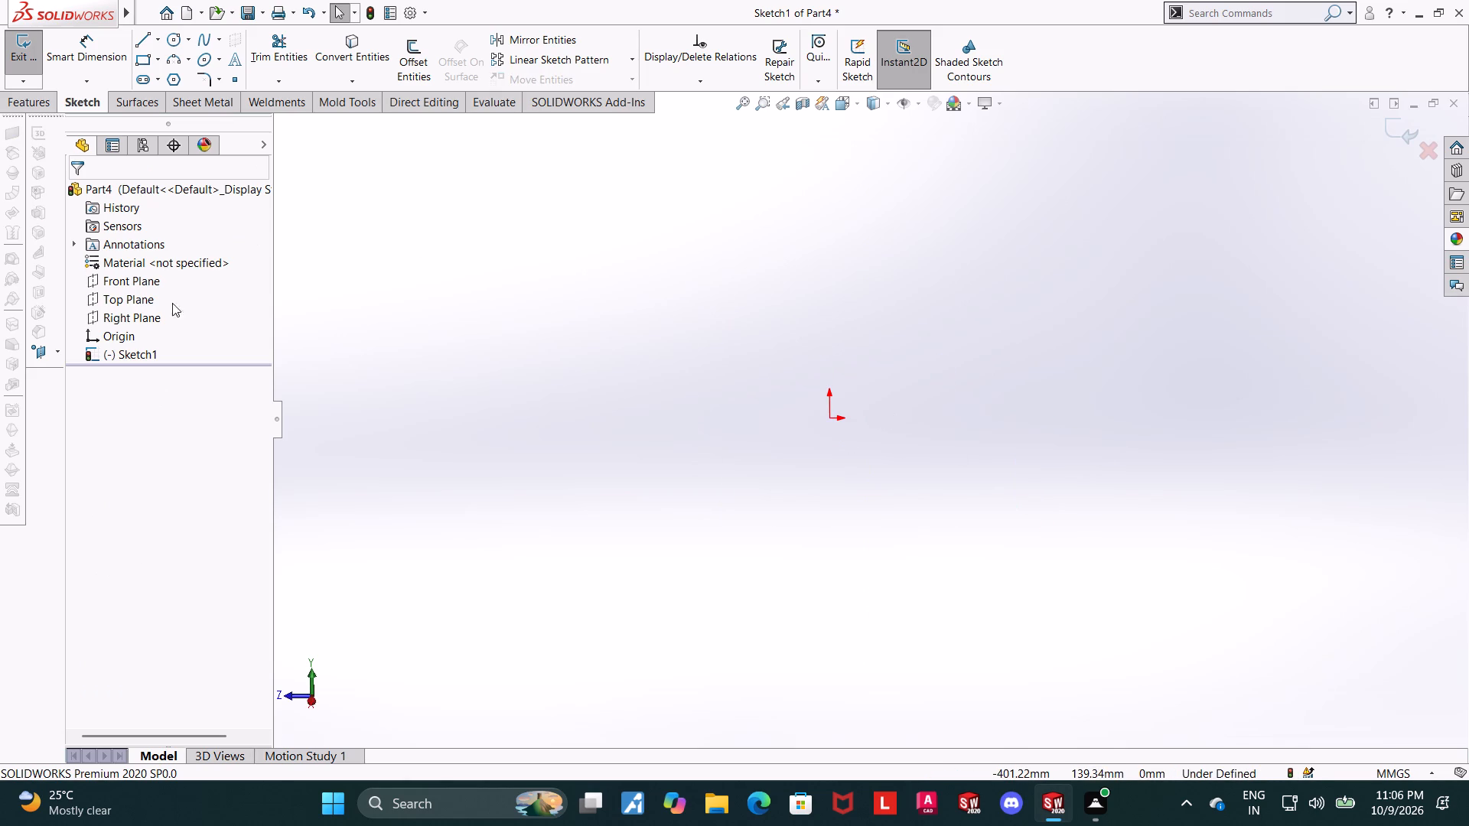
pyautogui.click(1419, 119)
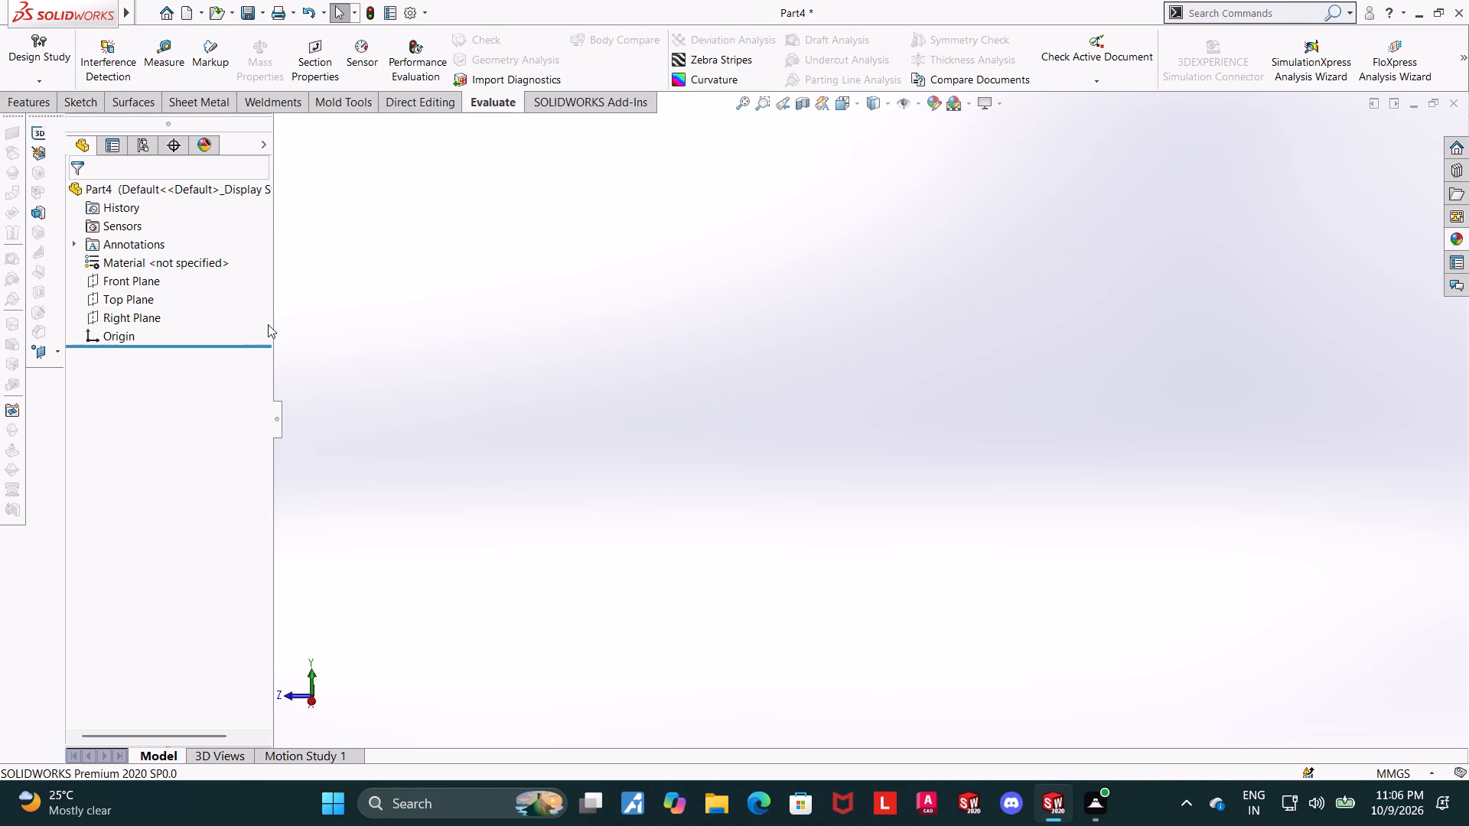
# Start a sketch on the Top Plane and draw a center rectangle centred on the origin.
pyautogui.click(120, 301)
pyautogui.click(135, 278)
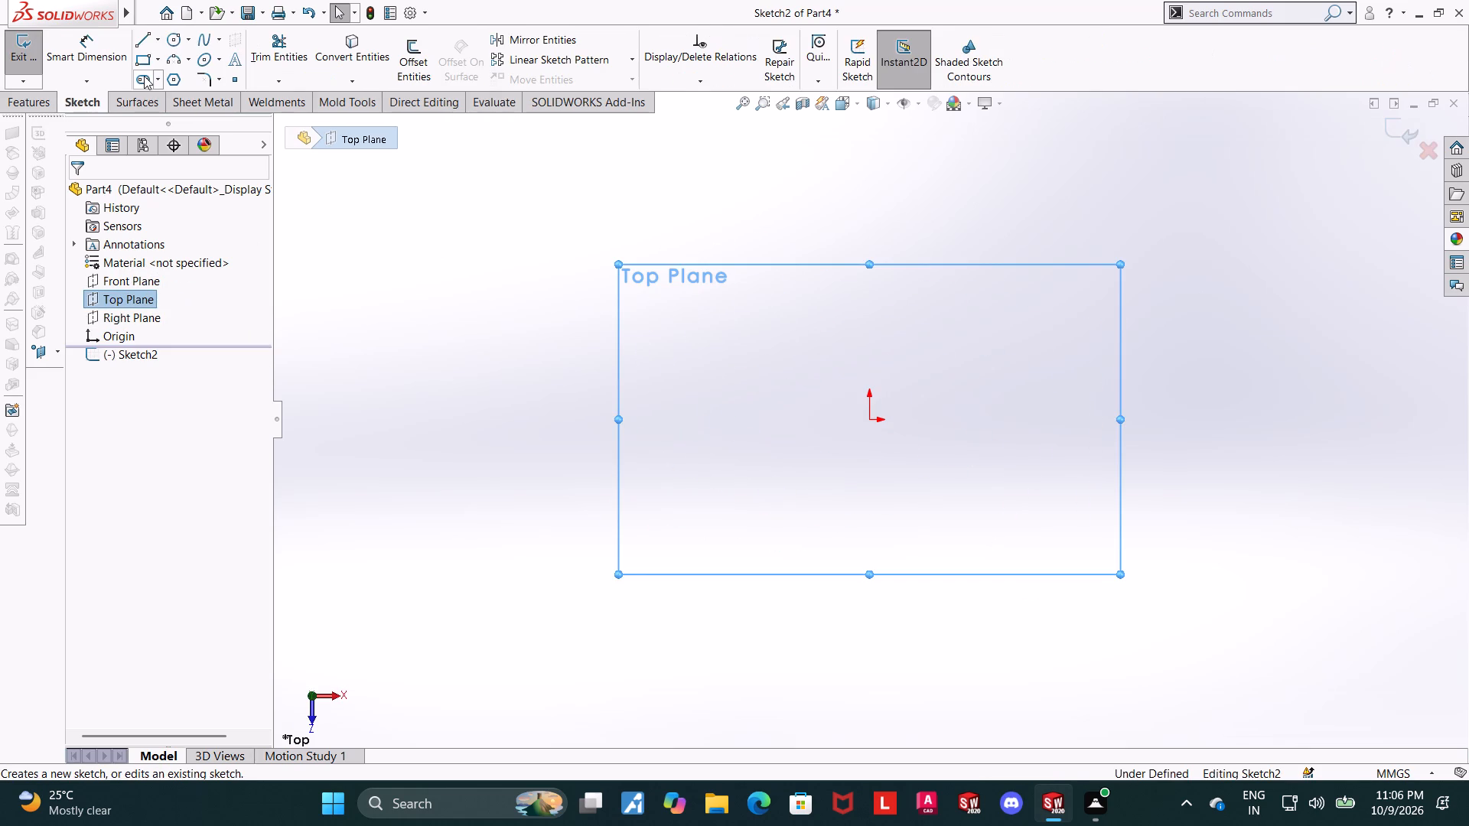
pyautogui.click(155, 57)
pyautogui.click(166, 93)
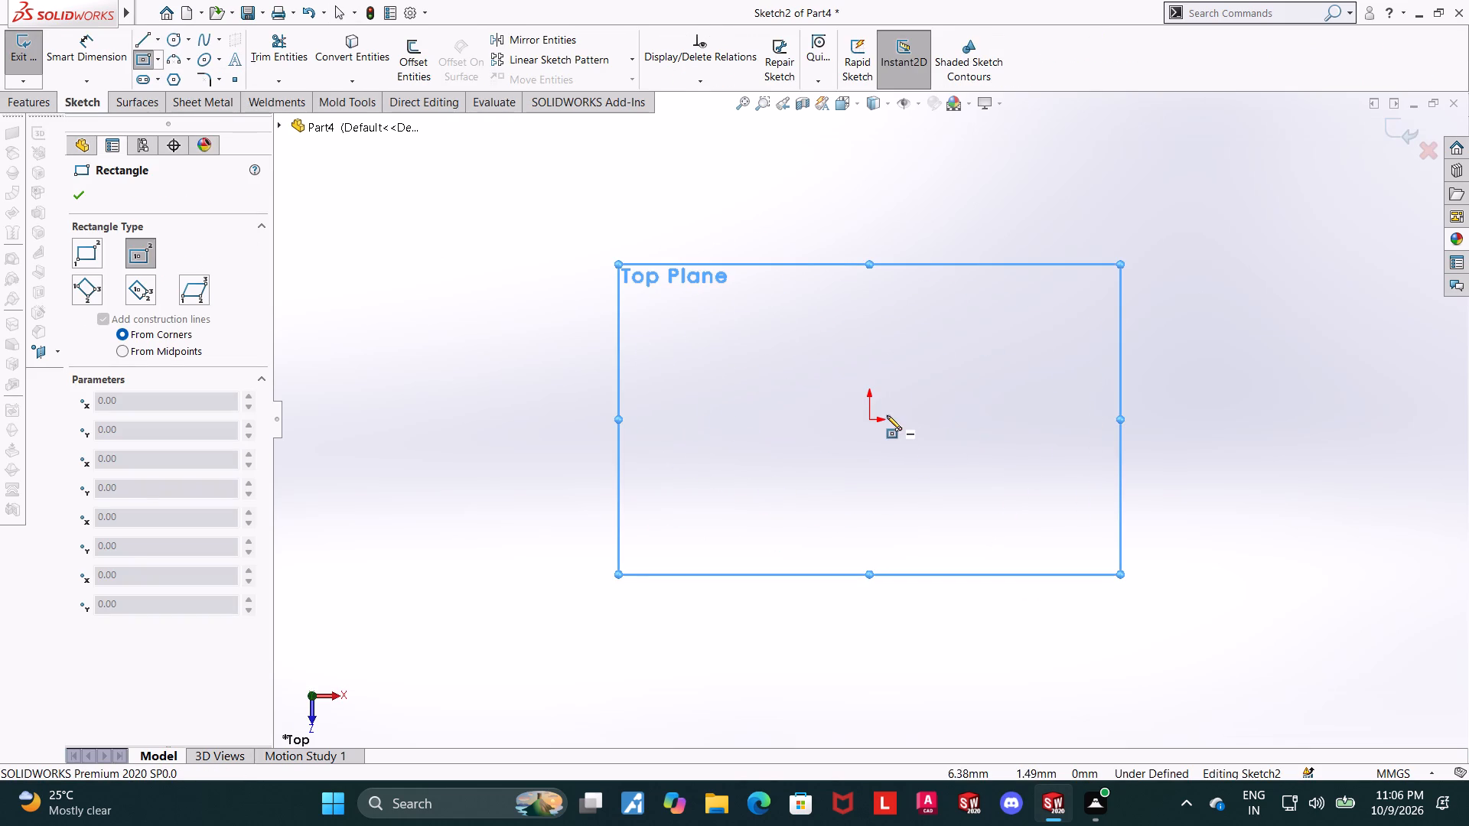
pyautogui.click(871, 417)
pyautogui.click(1106, 259)
pyautogui.press('Escape')
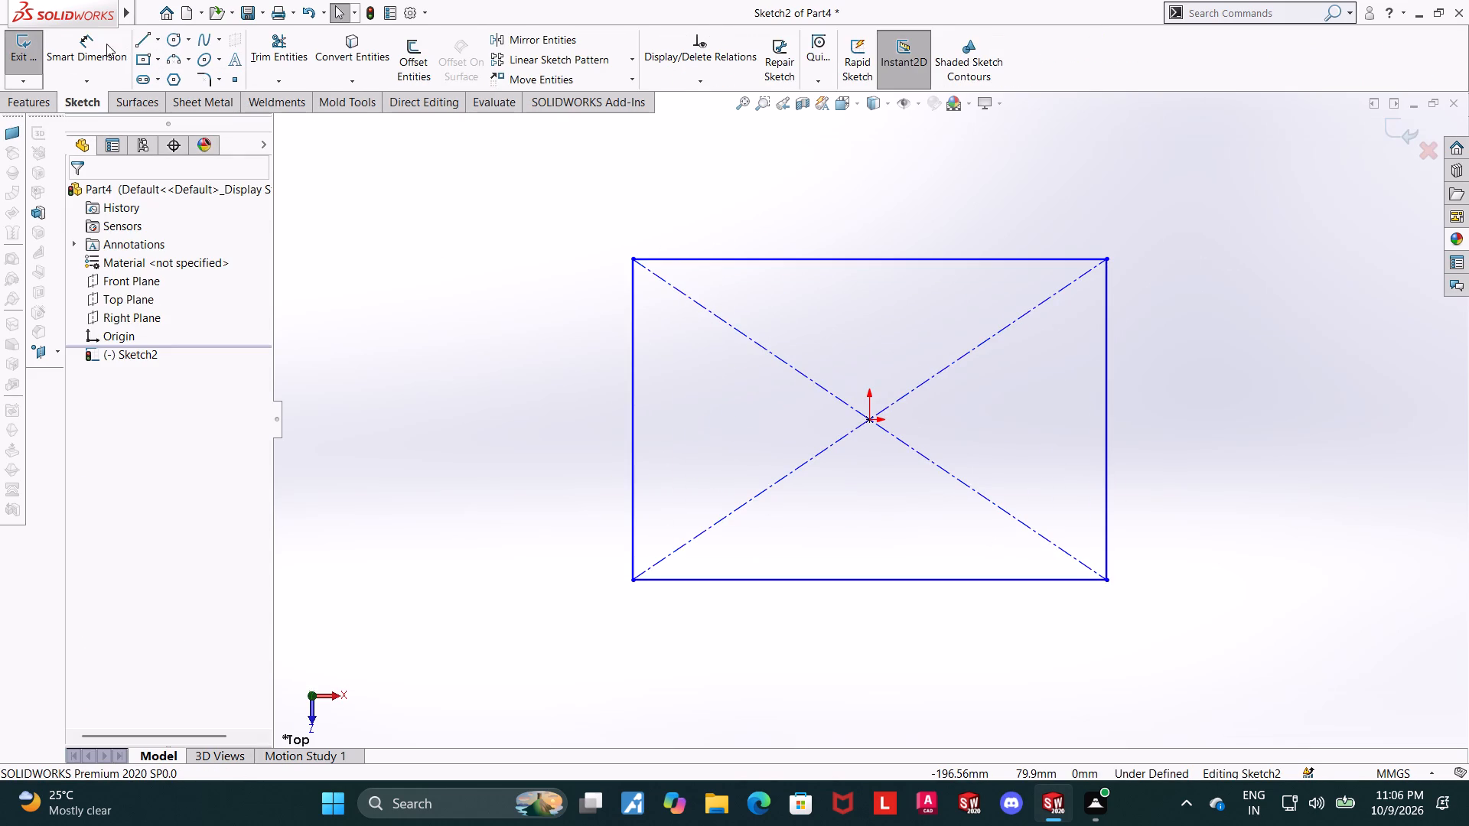
# Dimension the rectangle's horizontal edge to 100 mm.
pyautogui.click(106, 44)
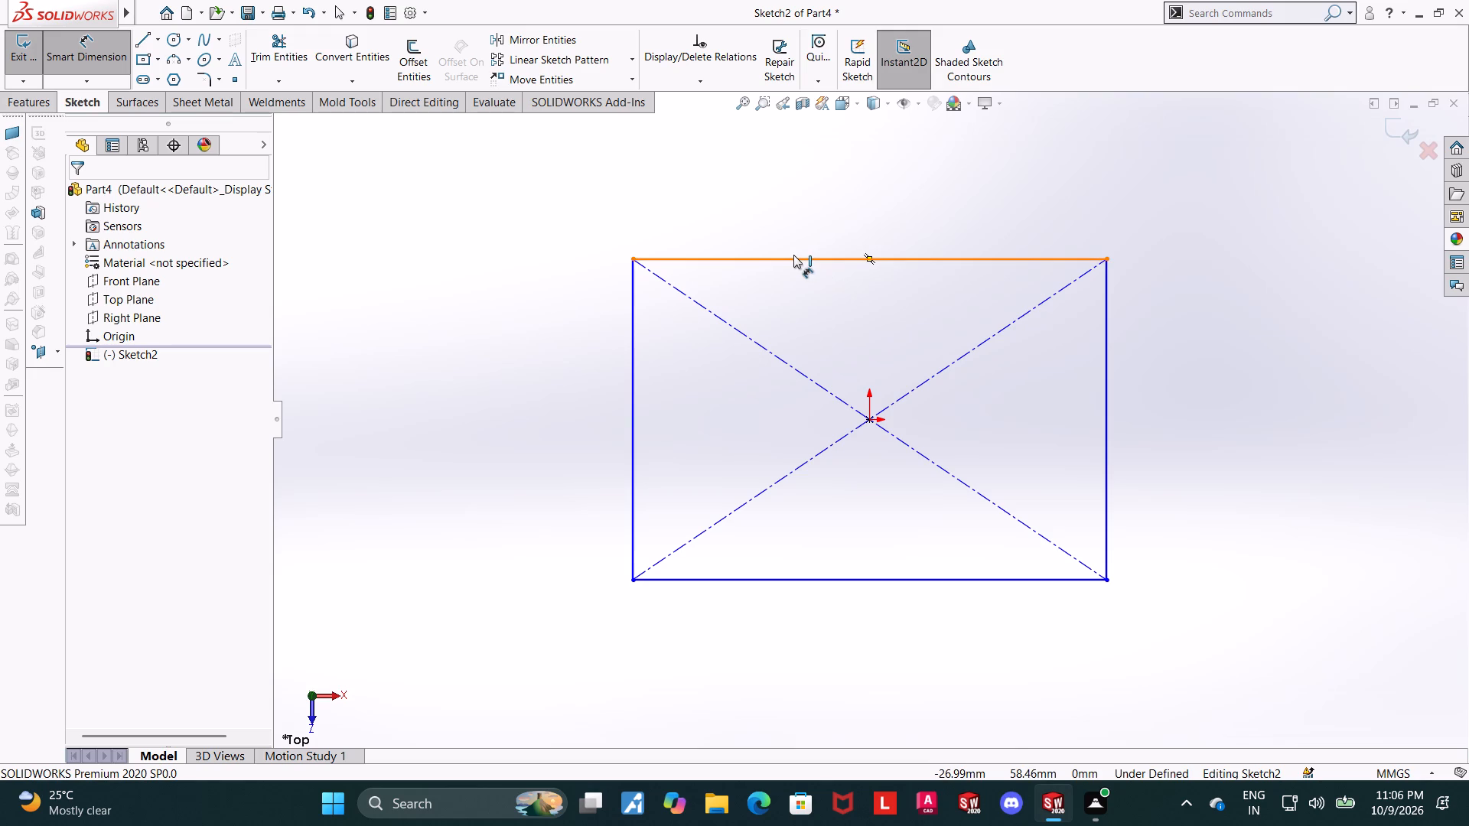
pyautogui.click(793, 255)
pyautogui.click(802, 230)
pyautogui.write('100')
pyautogui.press('Return')
pyautogui.press('Escape')
pyautogui.press('Escape')
# Dimension the rectangle's vertical edge to 60 mm and exit the sketch.
pyautogui.click(91, 43)
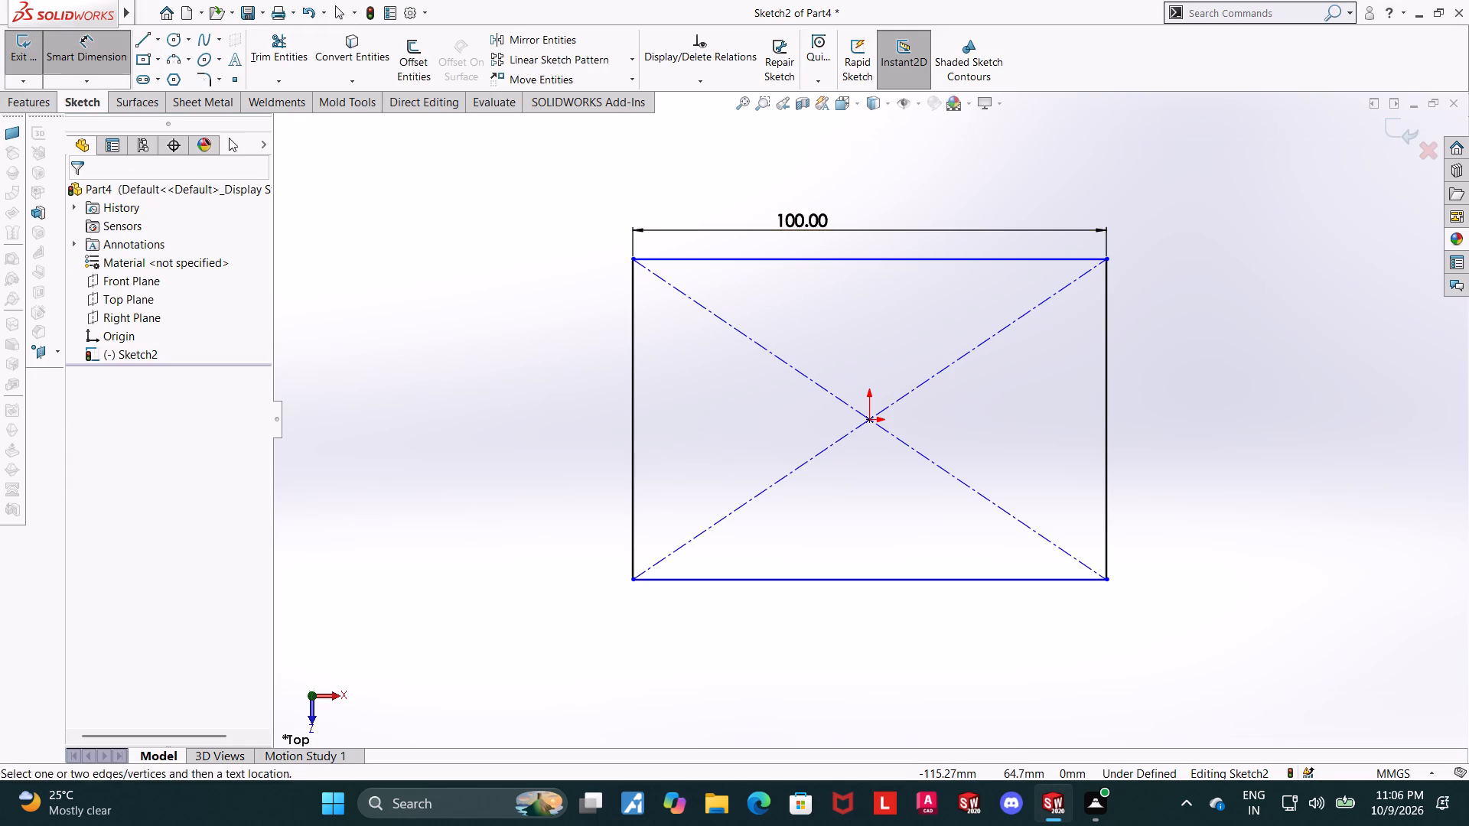
pyautogui.click(636, 388)
pyautogui.click(526, 376)
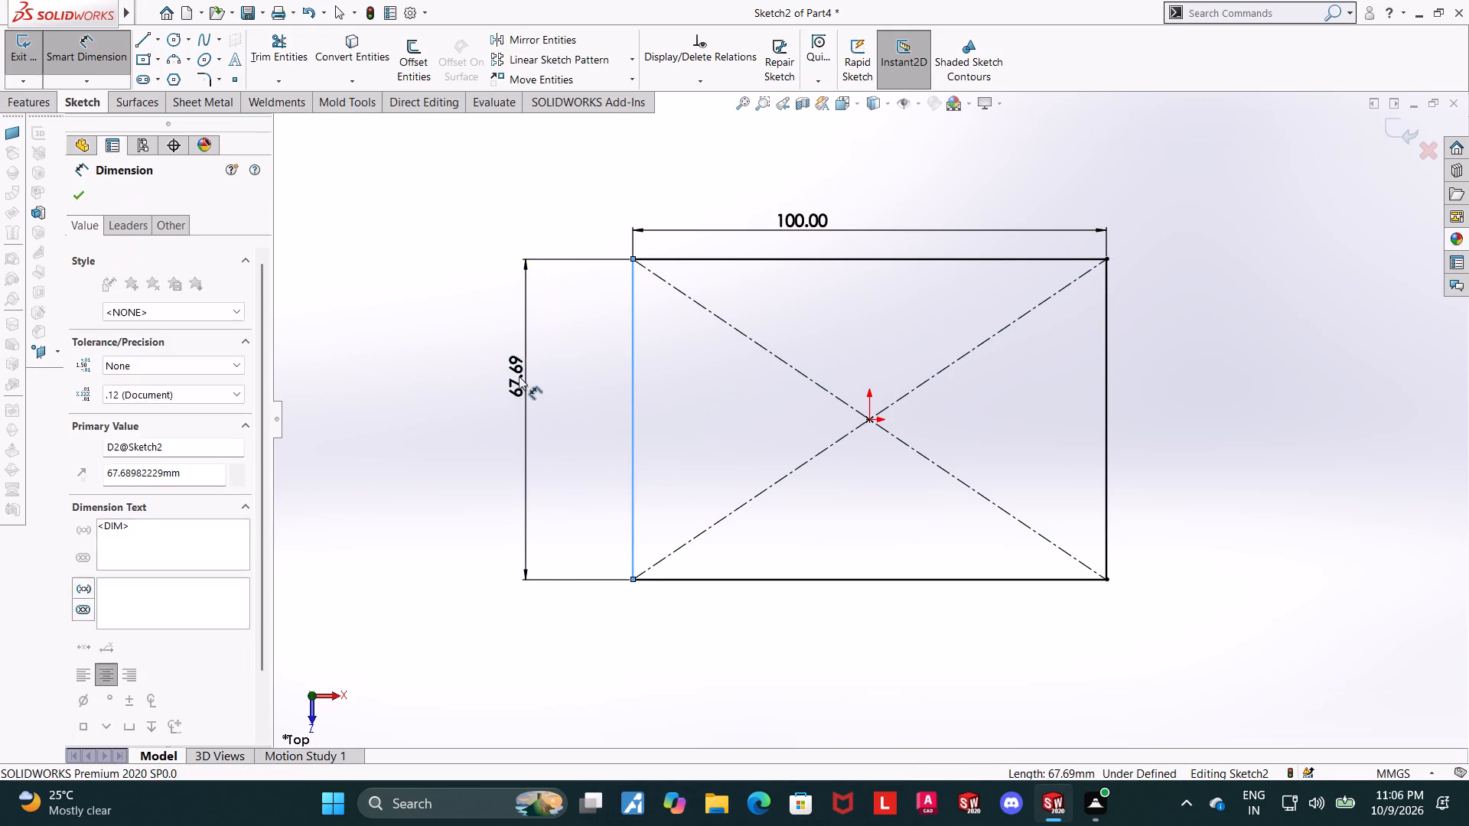
pyautogui.write('60')
pyautogui.press('Return')
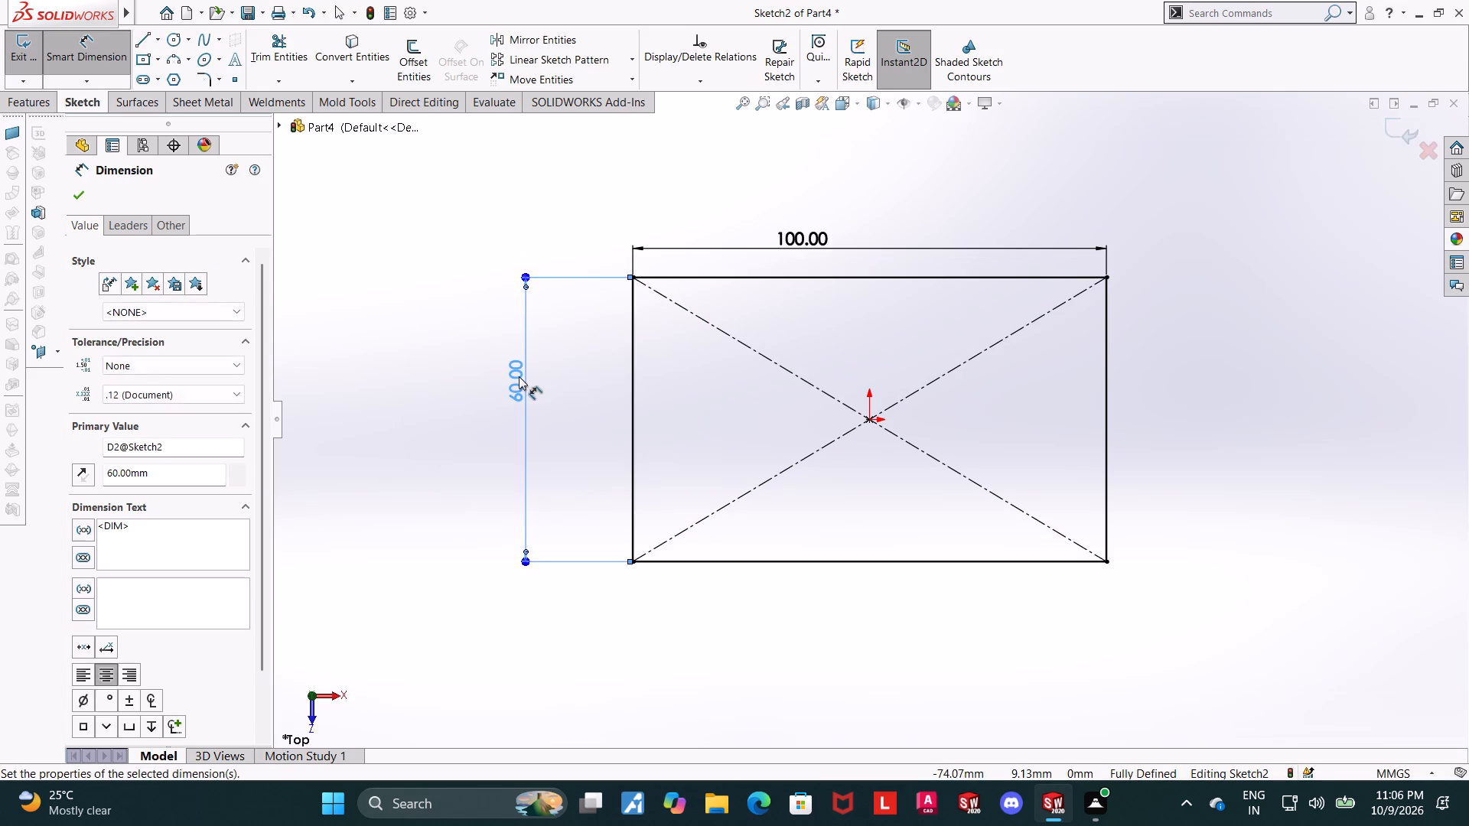
pyautogui.press('Escape')
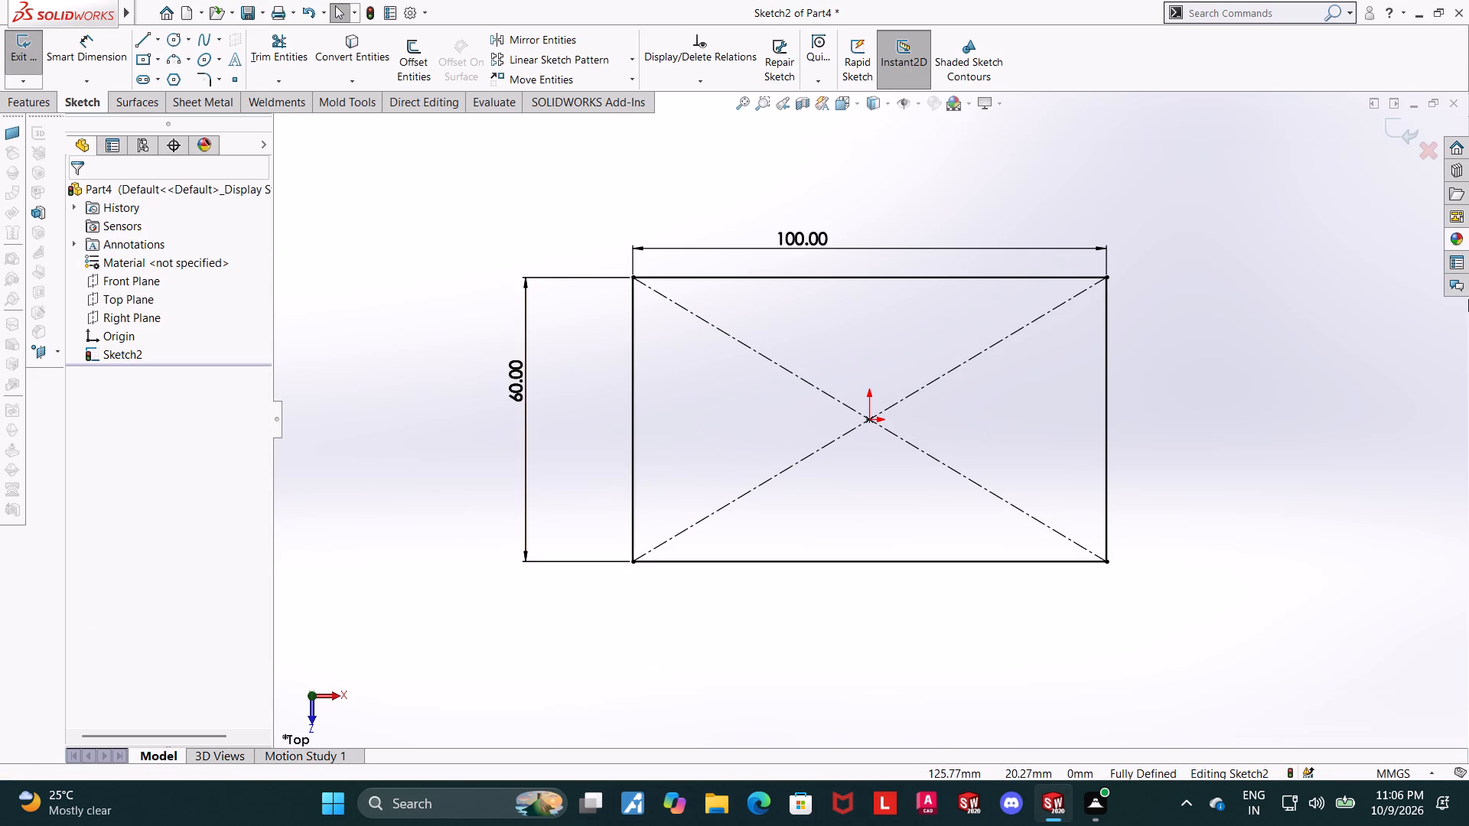
pyautogui.click(1405, 120)
# Create a reference plane offset 80 mm above the Top Plane.
pyautogui.scroll(2, 1269, 278)
pyautogui.moveTo(1171, 395); pyautogui.dragTo(1155, 337, button='middle')
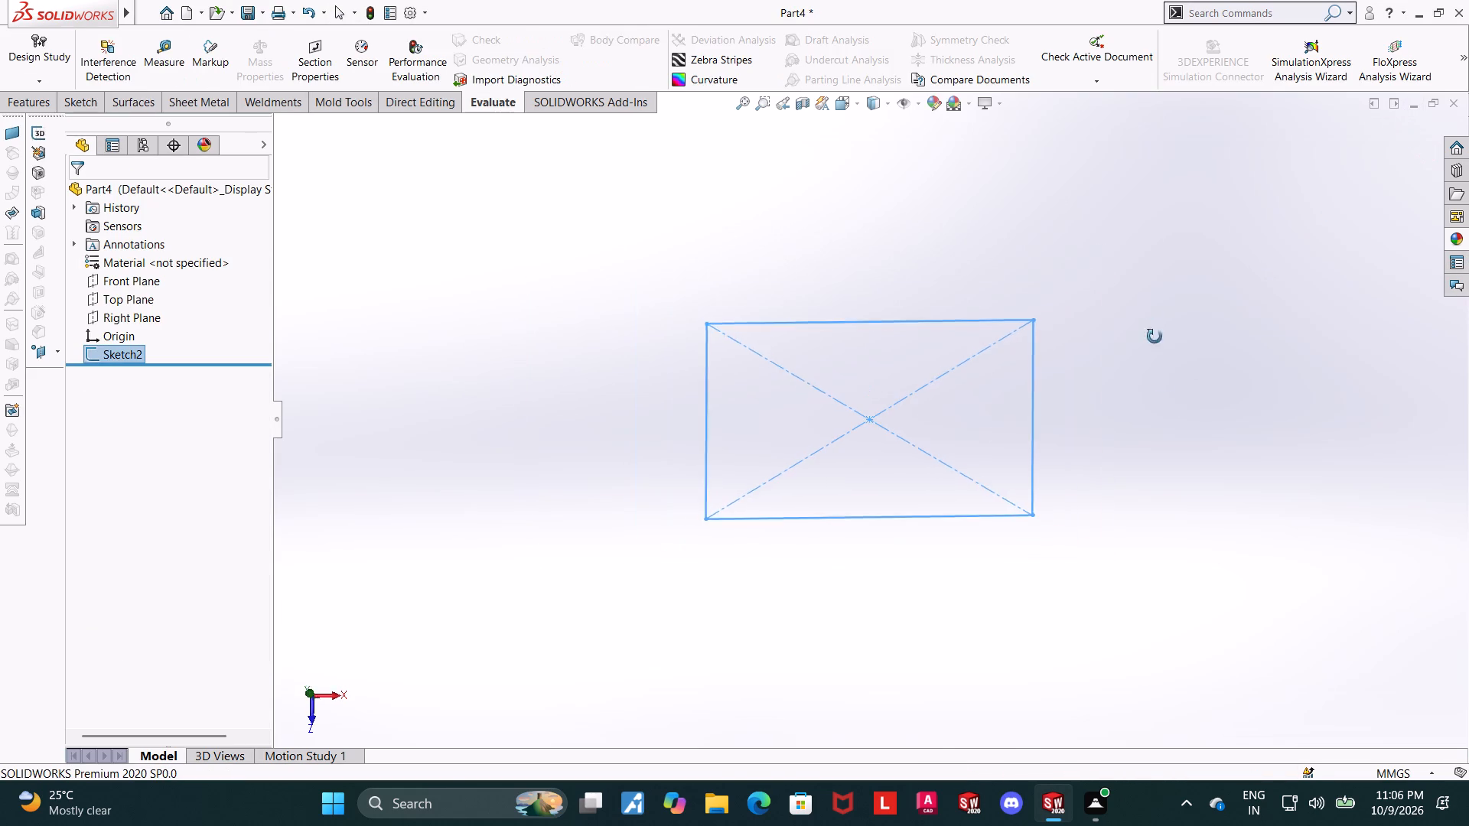
pyautogui.moveTo(1155, 337); pyautogui.dragTo(1171, 262, button='middle')
pyautogui.click(125, 298)
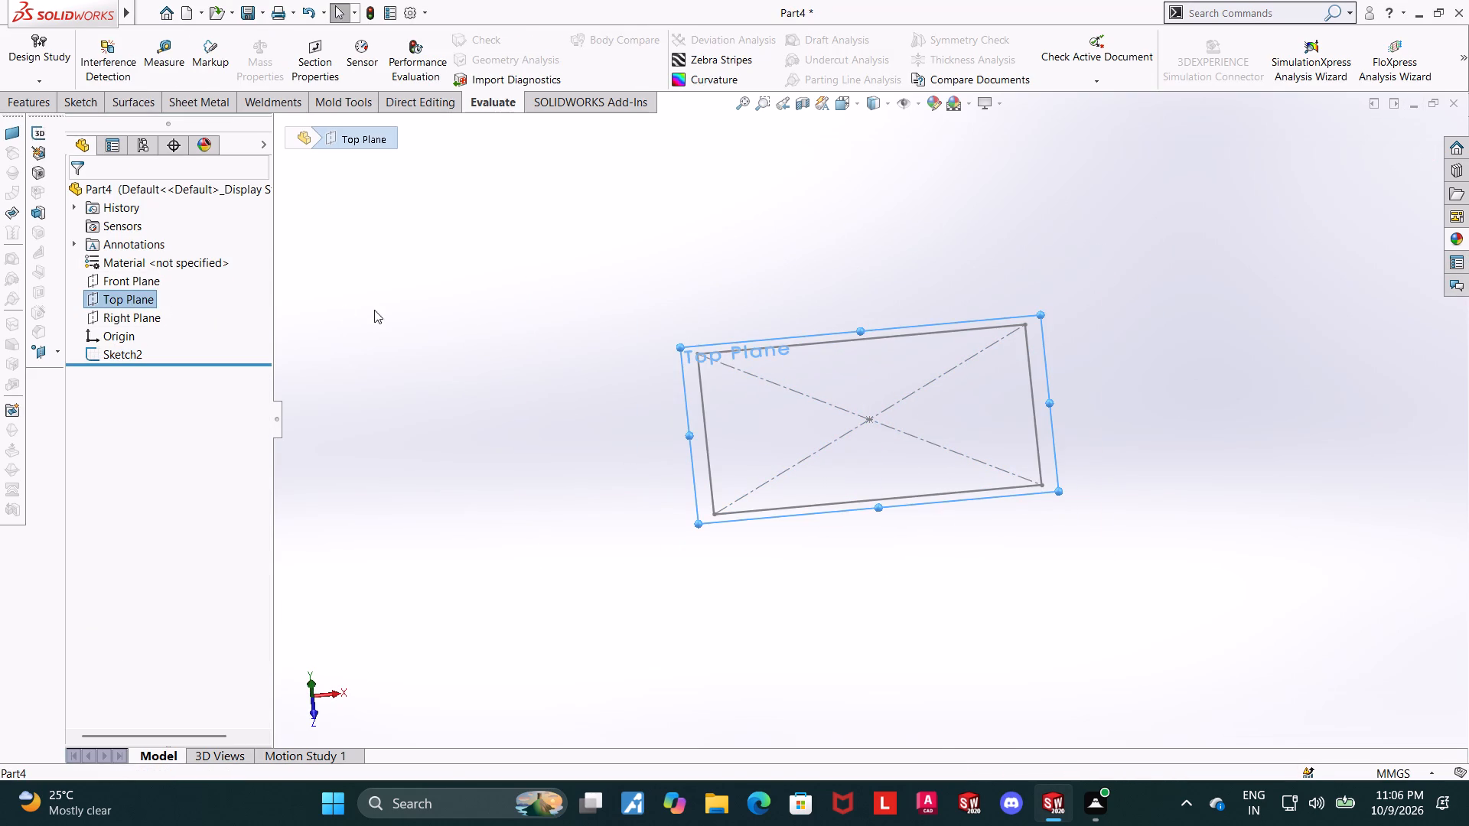
pyautogui.click(20, 94)
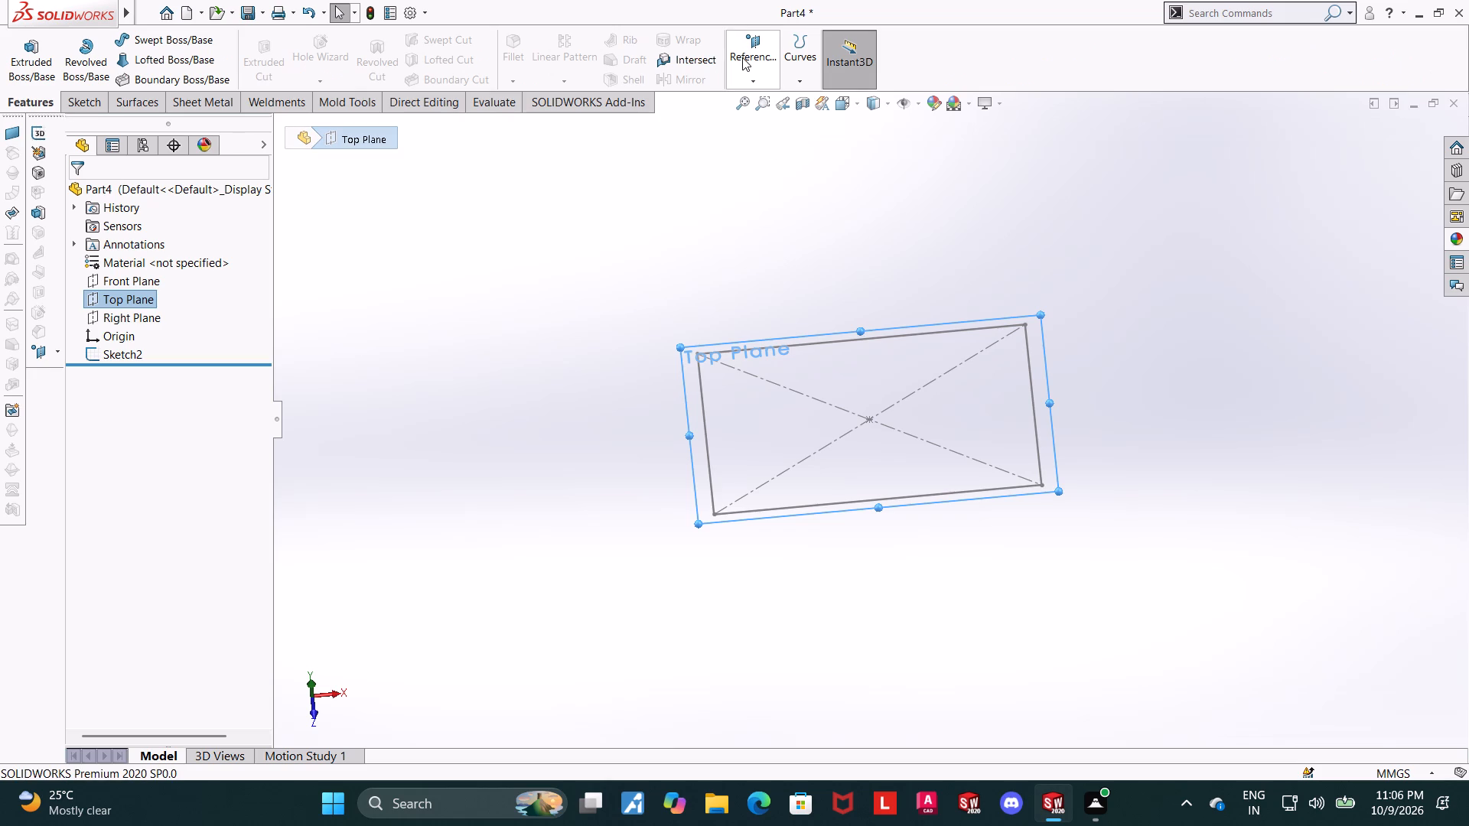
pyautogui.click(742, 62)
pyautogui.click(754, 105)
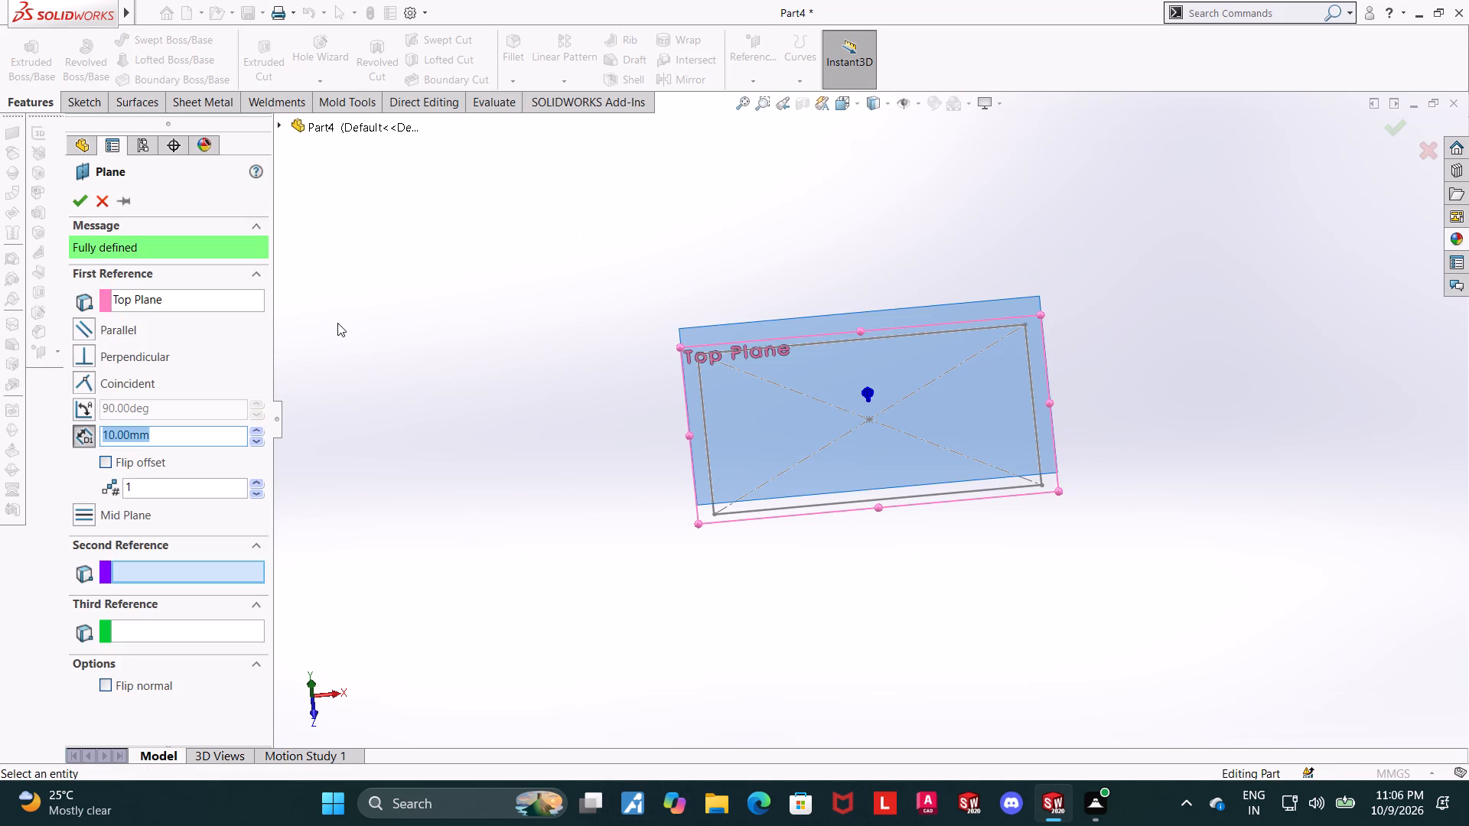
pyautogui.write('80')
pyautogui.press('Return')
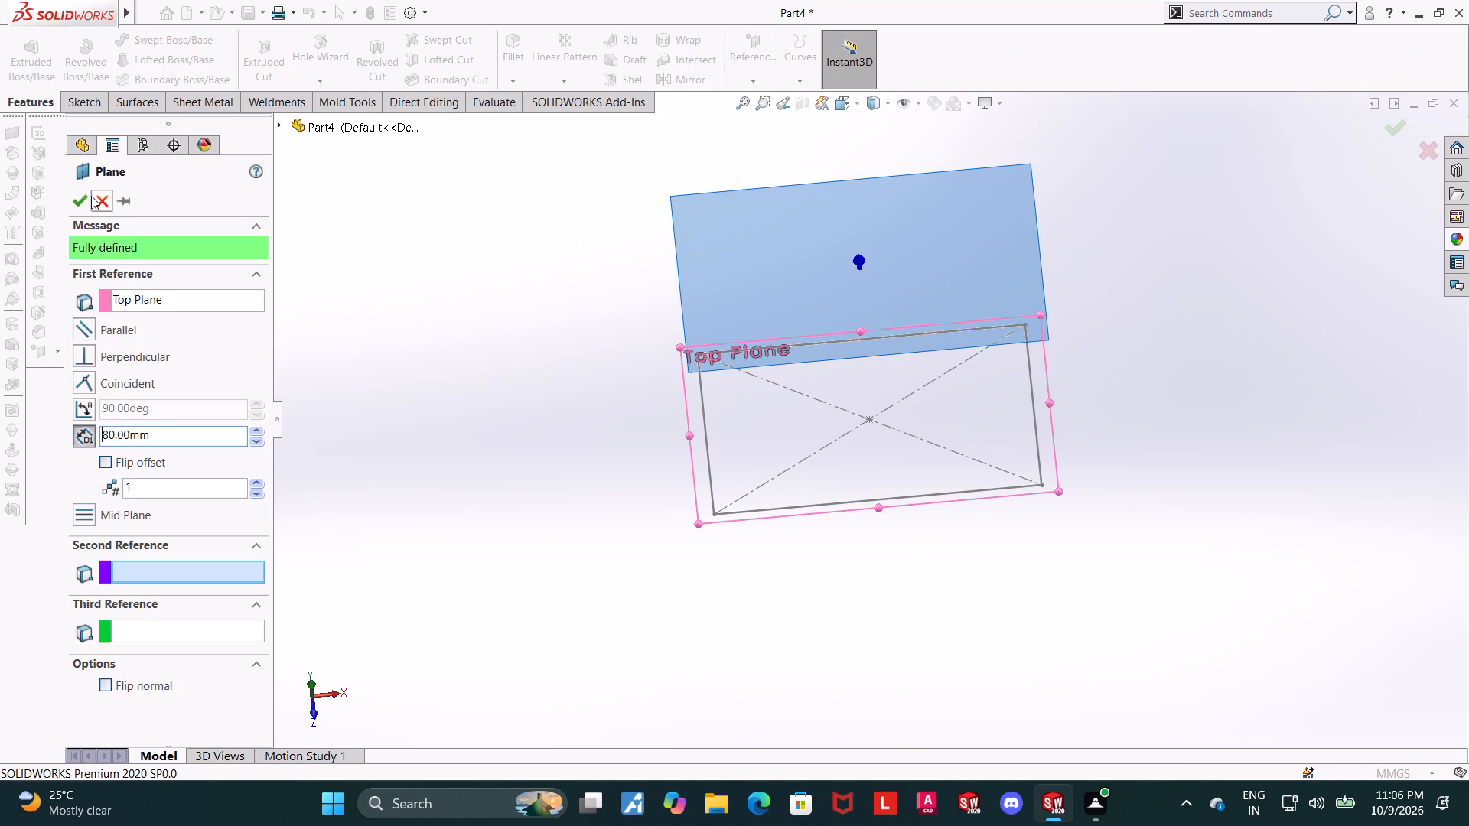
pyautogui.click(83, 197)
pyautogui.click(534, 325)
# Start a sketch on the new offset plane and draw a center rectangle about 44 mm wide, centred on the origin.
pyautogui.click(846, 276)
pyautogui.click(913, 233)
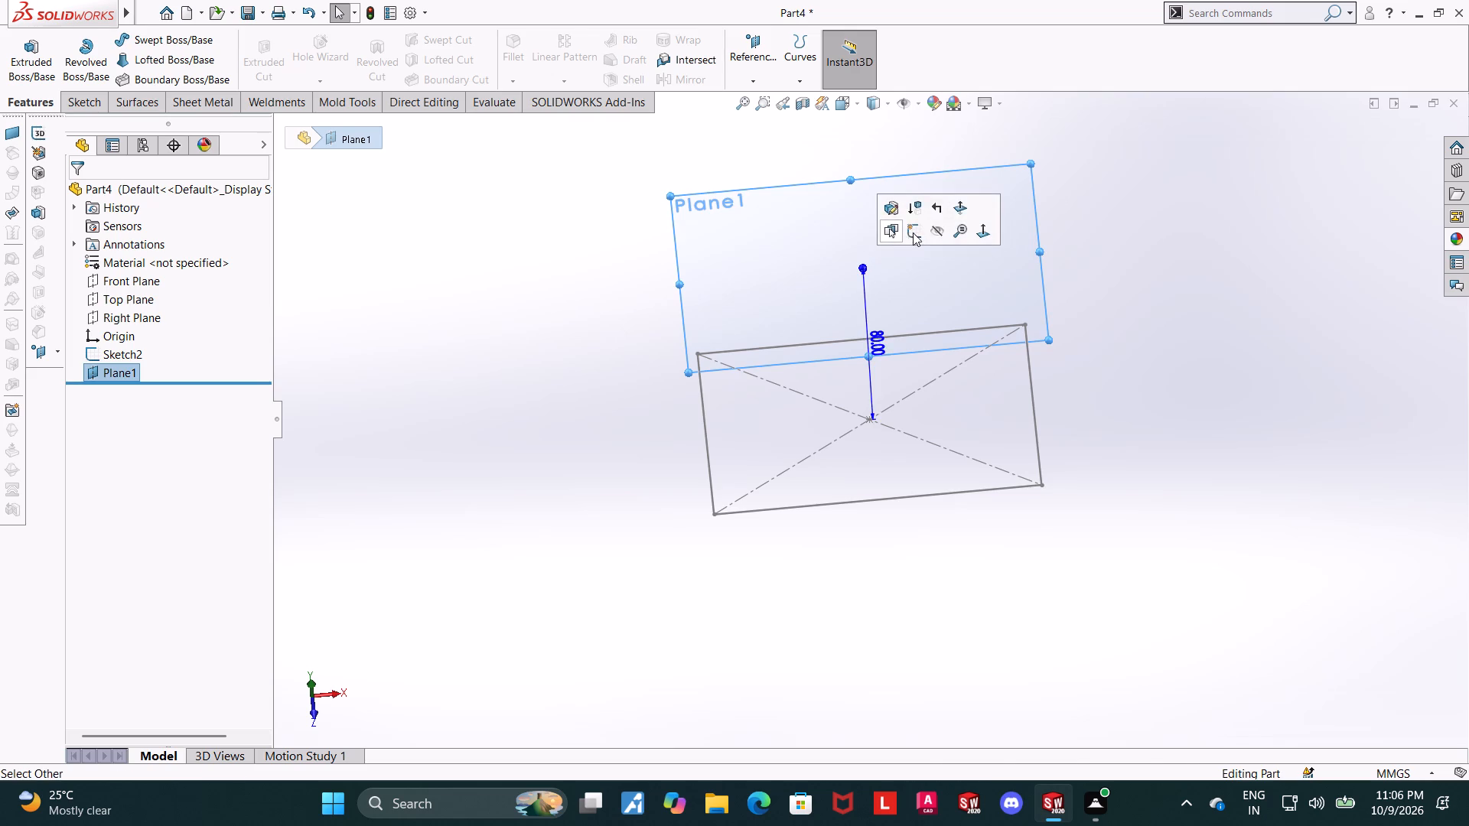
pyautogui.click(127, 392)
pyautogui.click(167, 377)
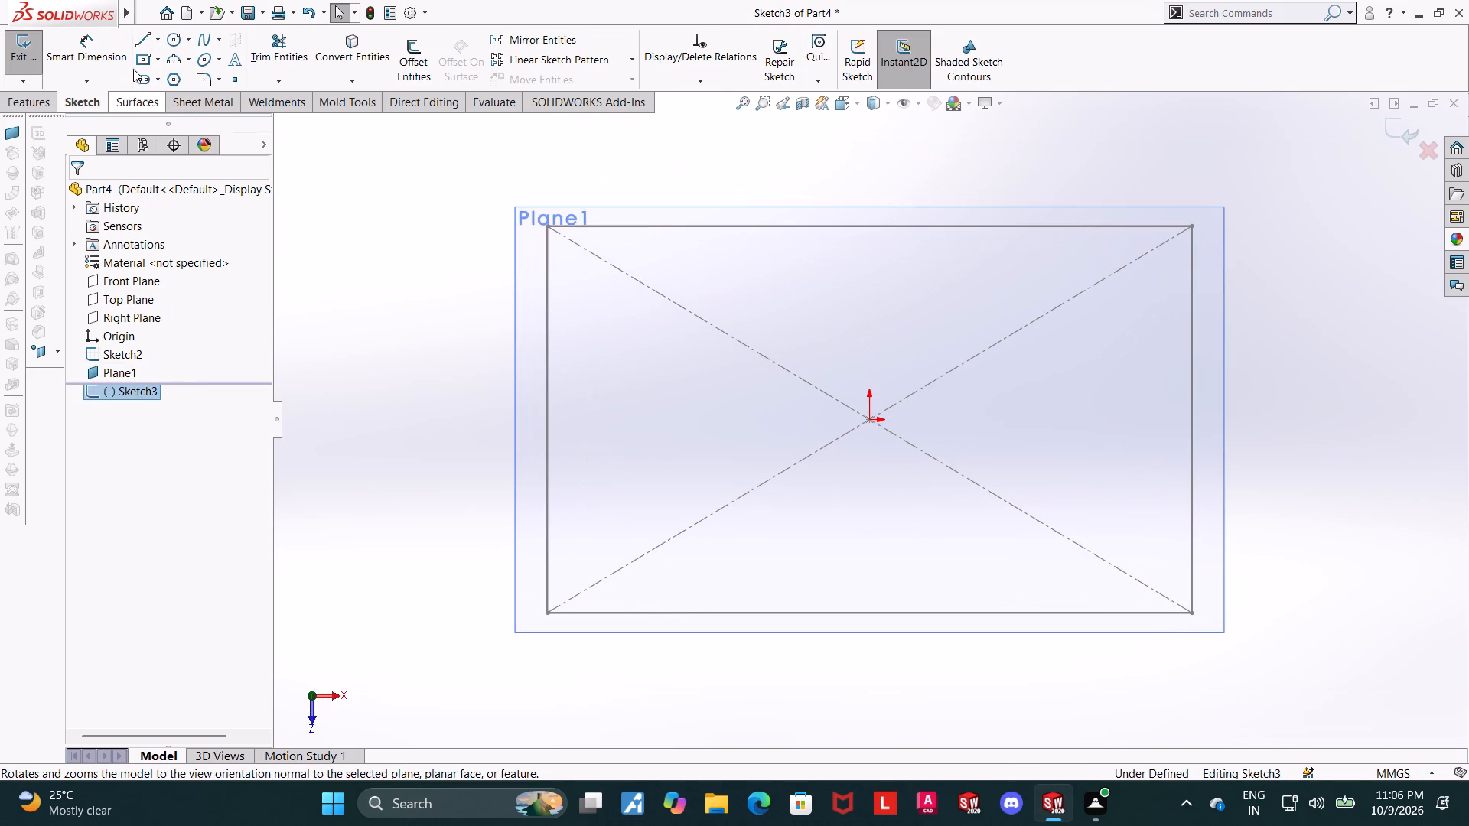
pyautogui.click(139, 60)
pyautogui.click(871, 419)
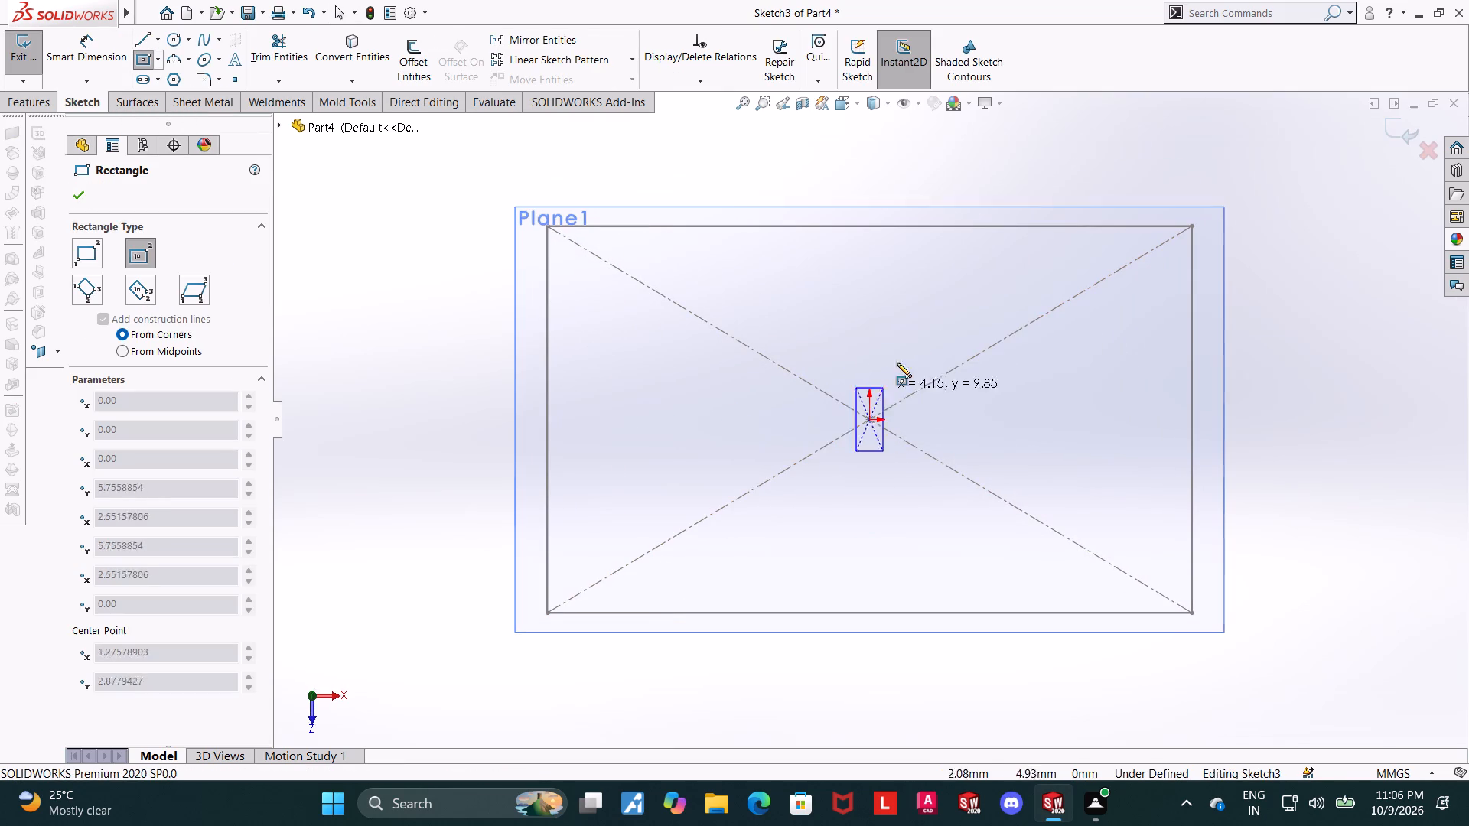
pyautogui.click(1011, 298)
pyautogui.press('Escape')
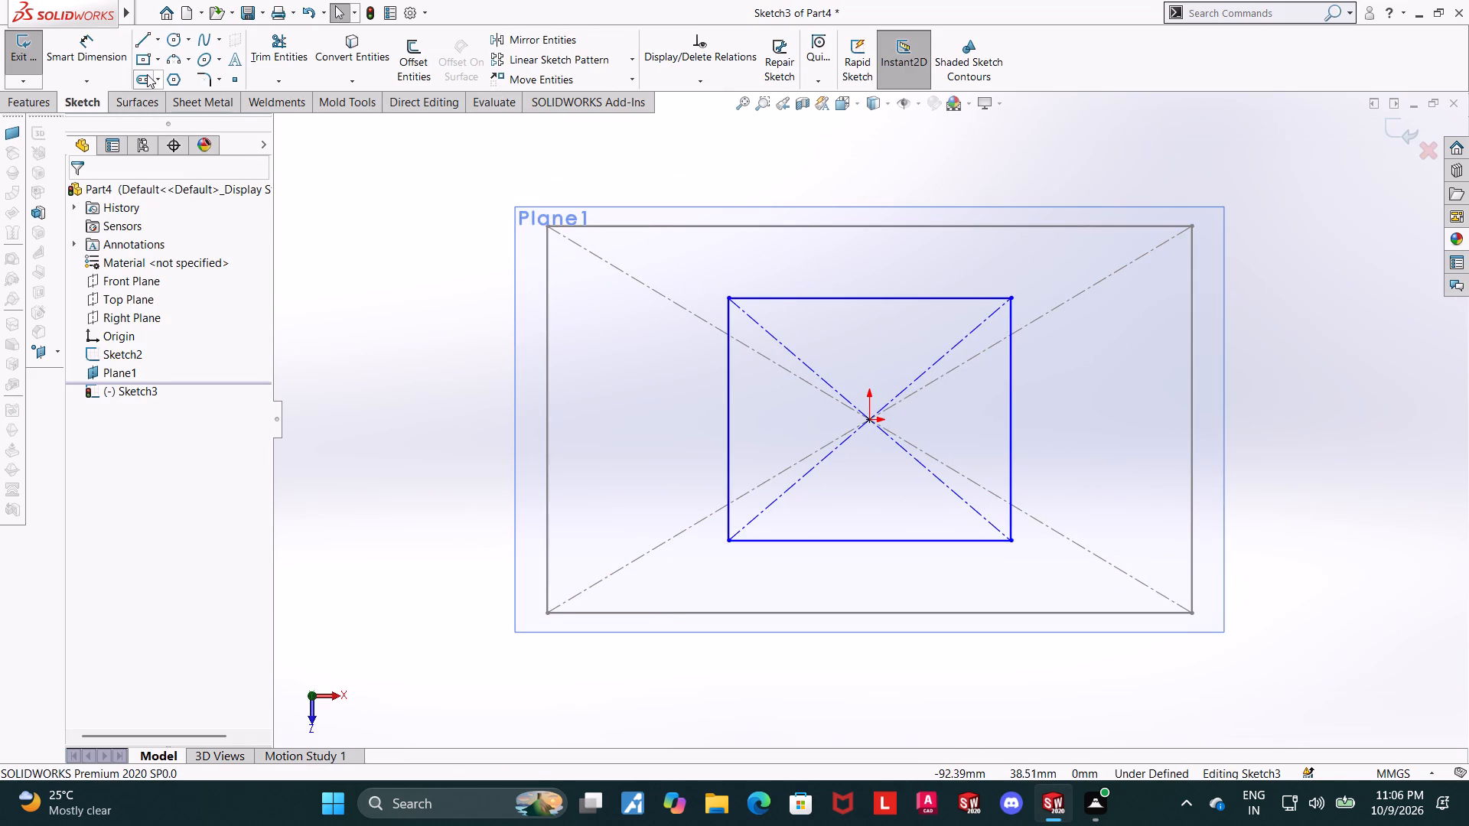
# Dimension the horizontal edge of the rectangle on the offset plane to 82 mm.
pyautogui.click(103, 36)
pyautogui.click(835, 298)
pyautogui.click(839, 274)
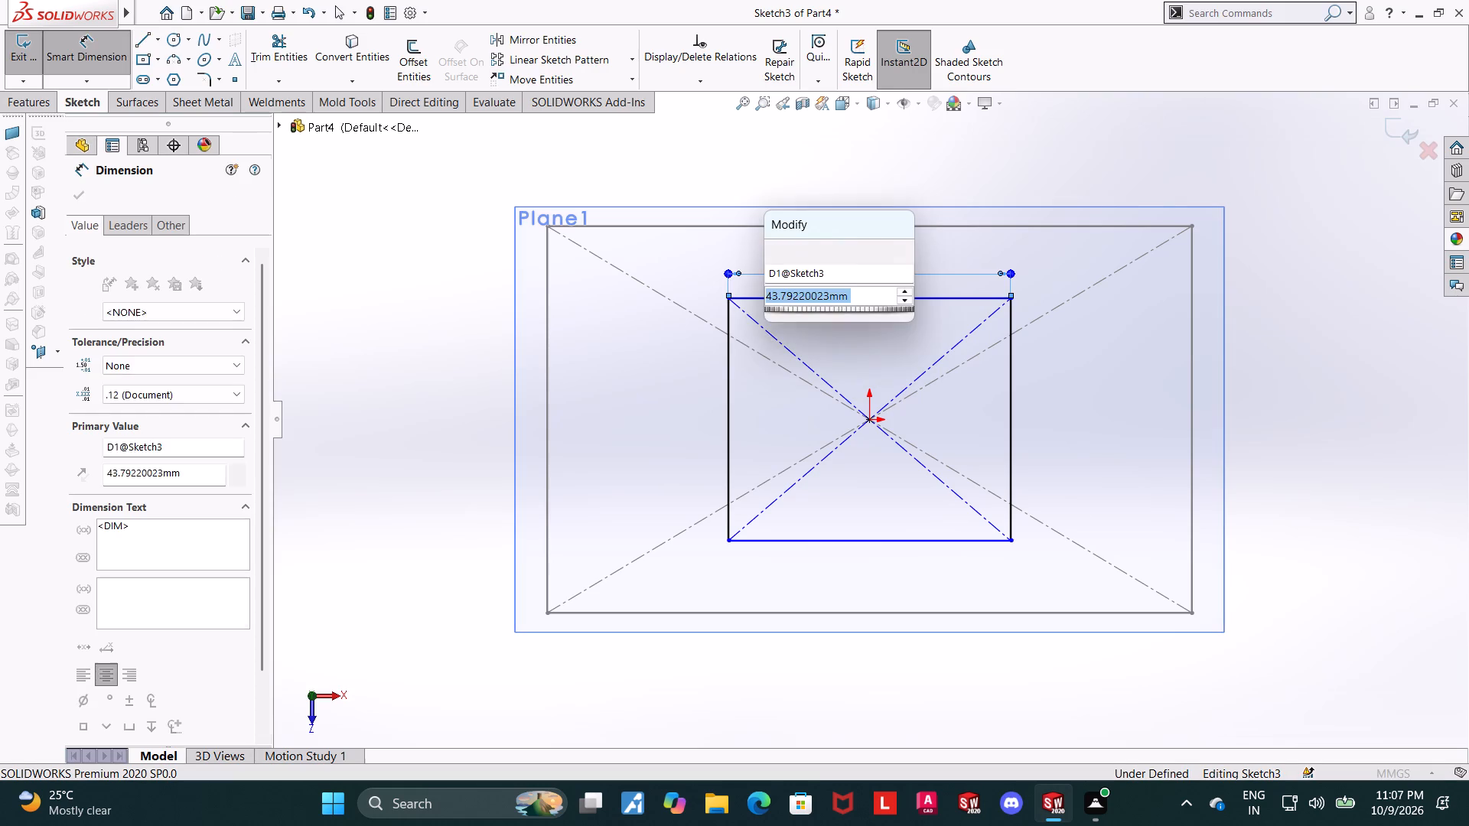
pyautogui.press('8')
pyautogui.press('2')
pyautogui.press('Return')
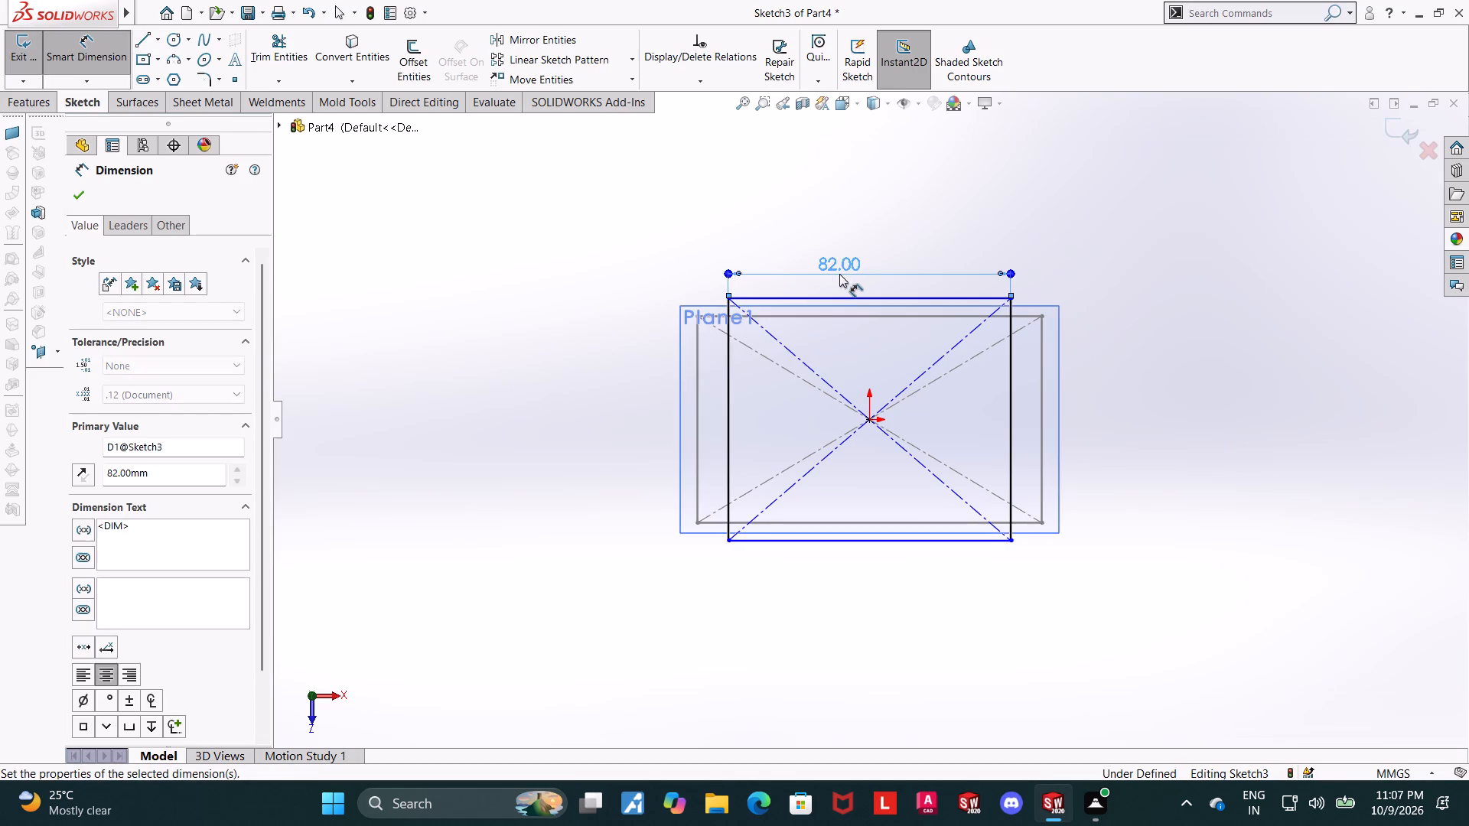
pyautogui.press('Escape')
pyautogui.scroll(2, 850, 313)
pyautogui.scroll(-4, 920, 392)
pyautogui.scroll(-1, 841, 401)
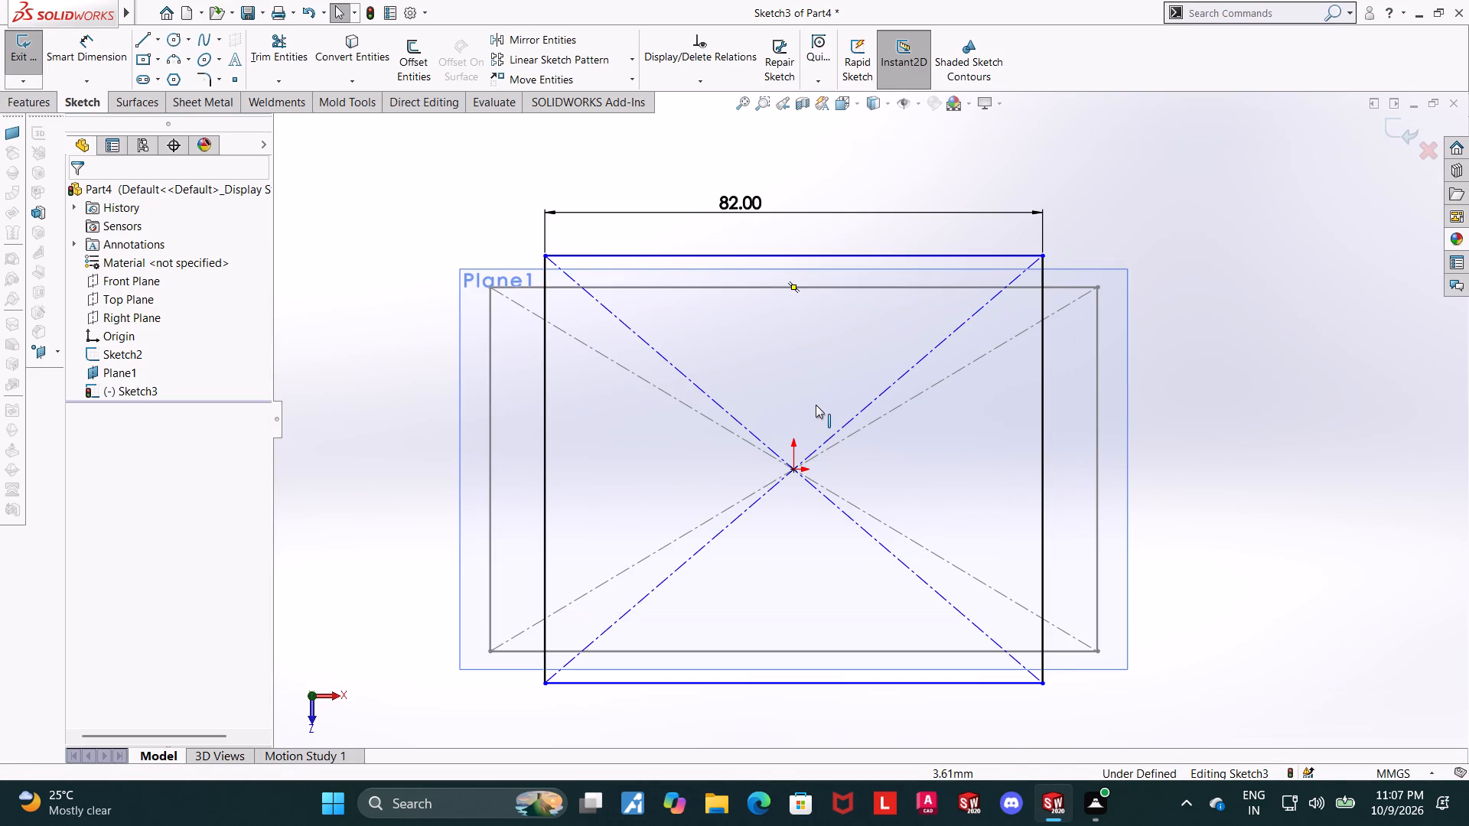
# Dimension the distance between the horizontal edges of the offset-plane rectangle to 40 mm and exit the sketch.
pyautogui.moveTo(1159, 421); pyautogui.dragTo(1161, 419, button='middle')
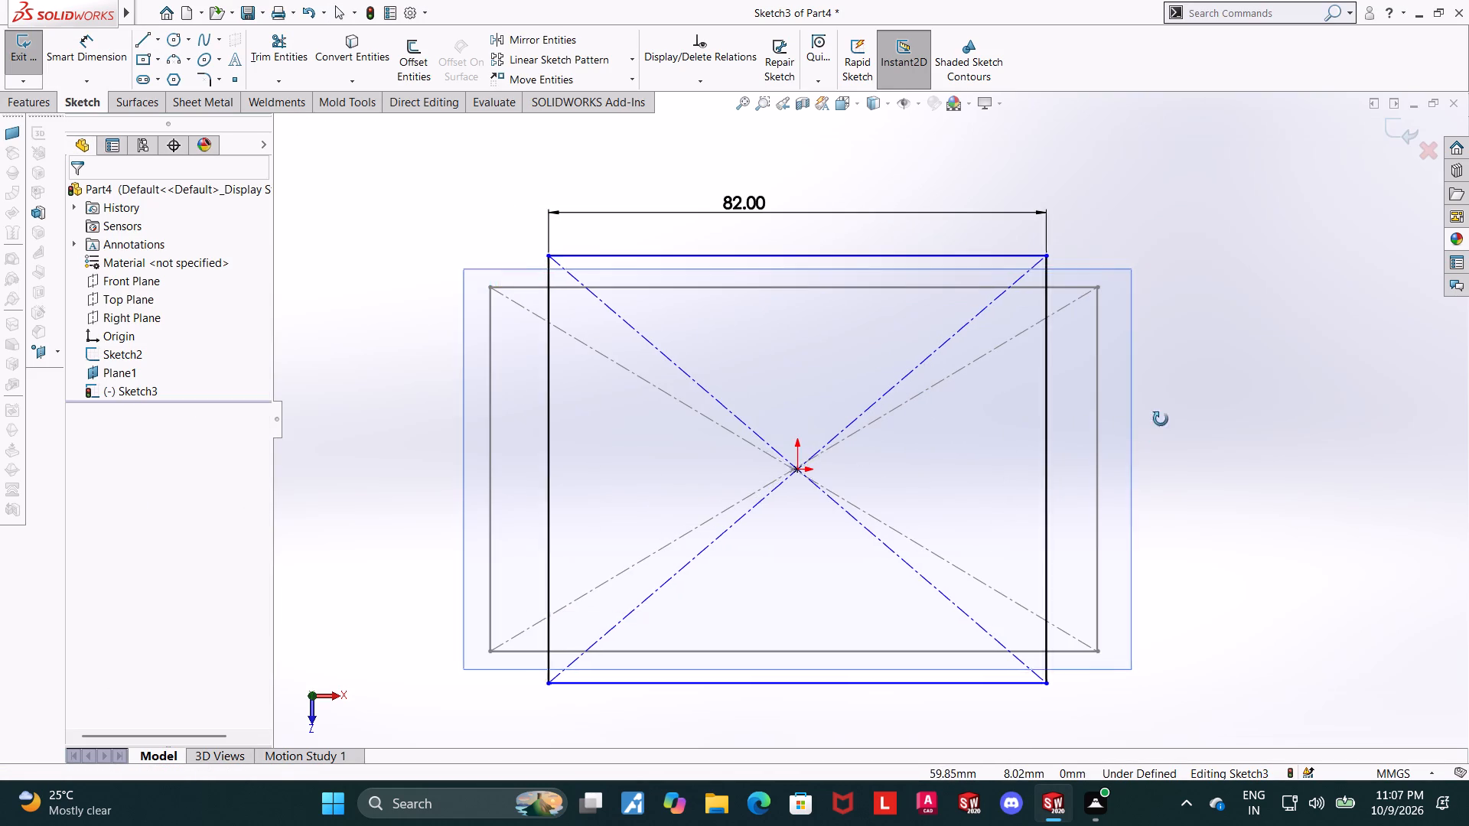
pyautogui.moveTo(1161, 419); pyautogui.dragTo(1174, 328, button='middle')
pyautogui.scroll(4, 1174, 326)
pyautogui.moveTo(1165, 337); pyautogui.dragTo(1178, 354, button='middle')
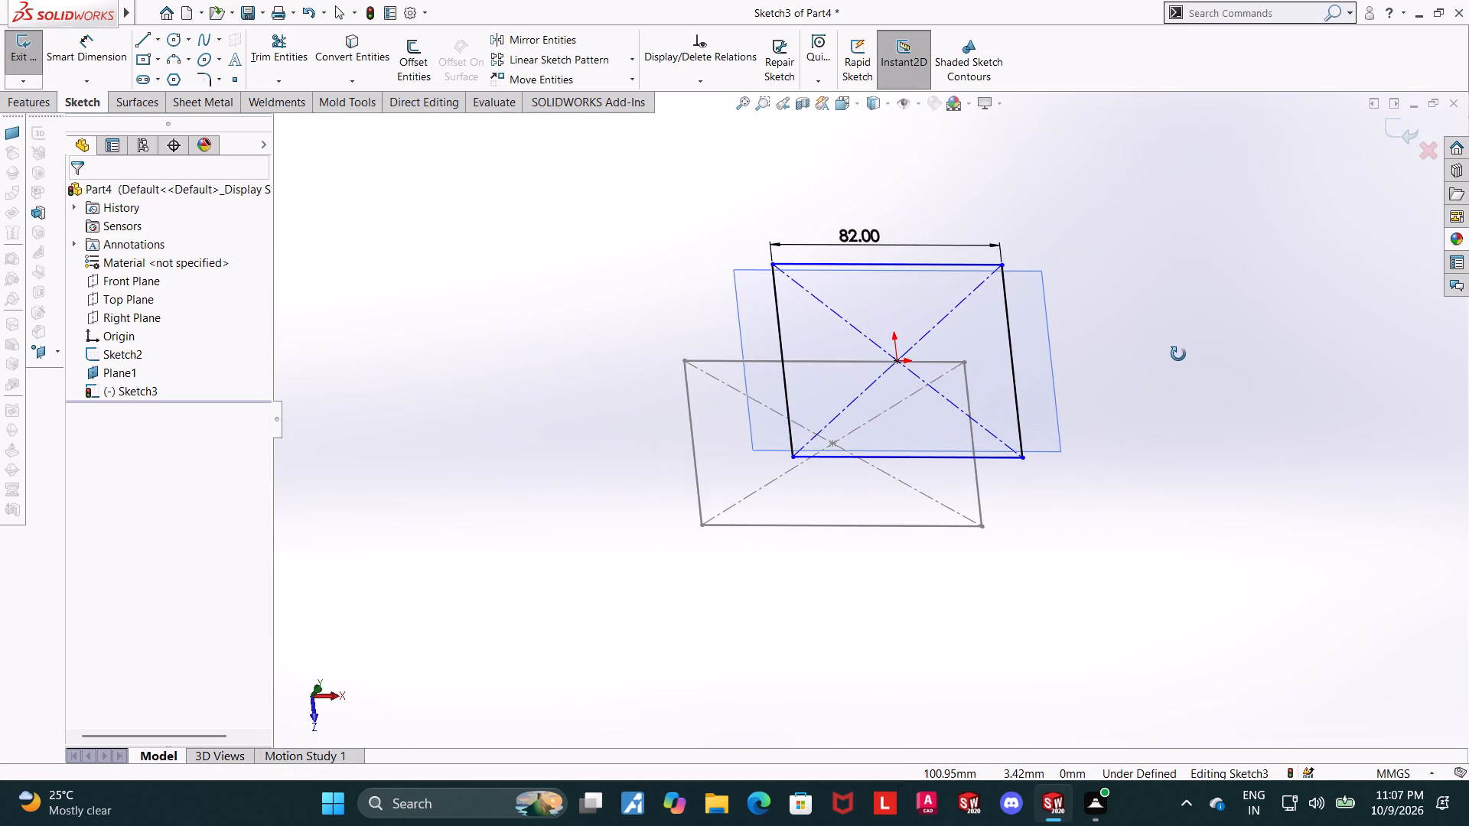
pyautogui.moveTo(1178, 354); pyautogui.dragTo(1177, 356, button='middle')
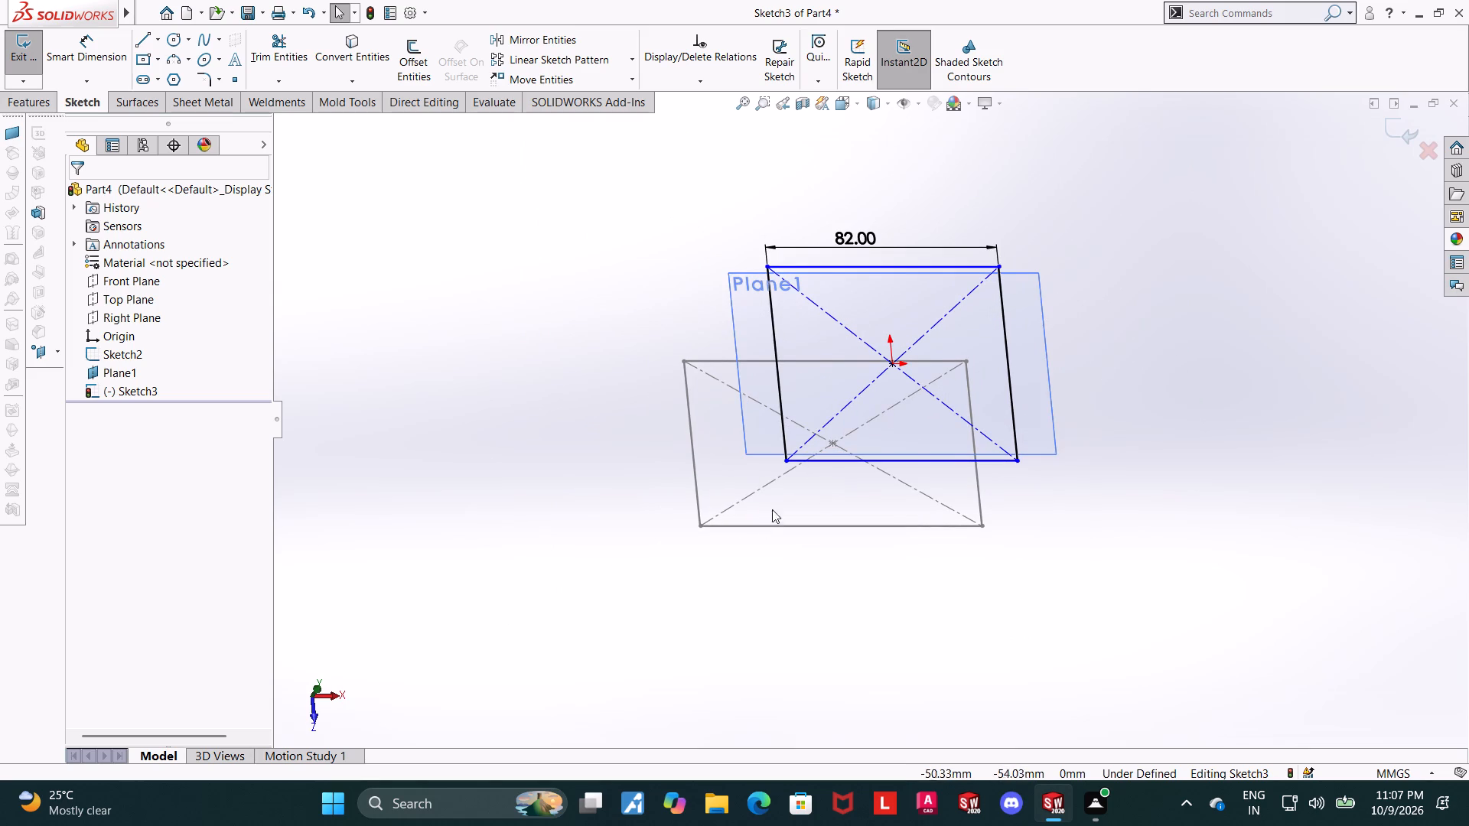
pyautogui.moveTo(1141, 305); pyautogui.dragTo(1132, 342, button='middle')
pyautogui.scroll(2, 878, 420)
pyautogui.scroll(-1, 806, 399)
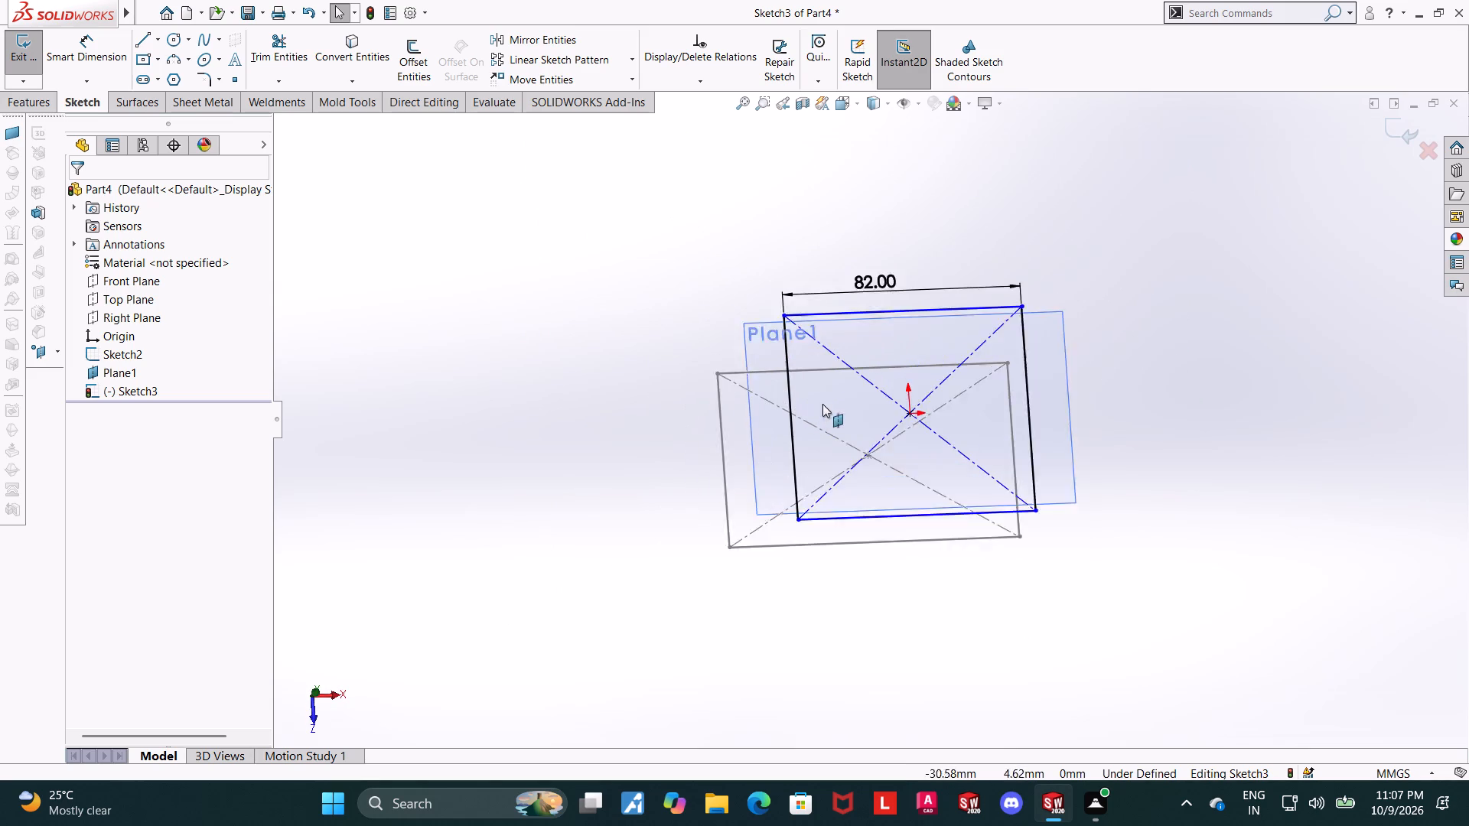
pyautogui.scroll(-3, 822, 404)
pyautogui.click(95, 41)
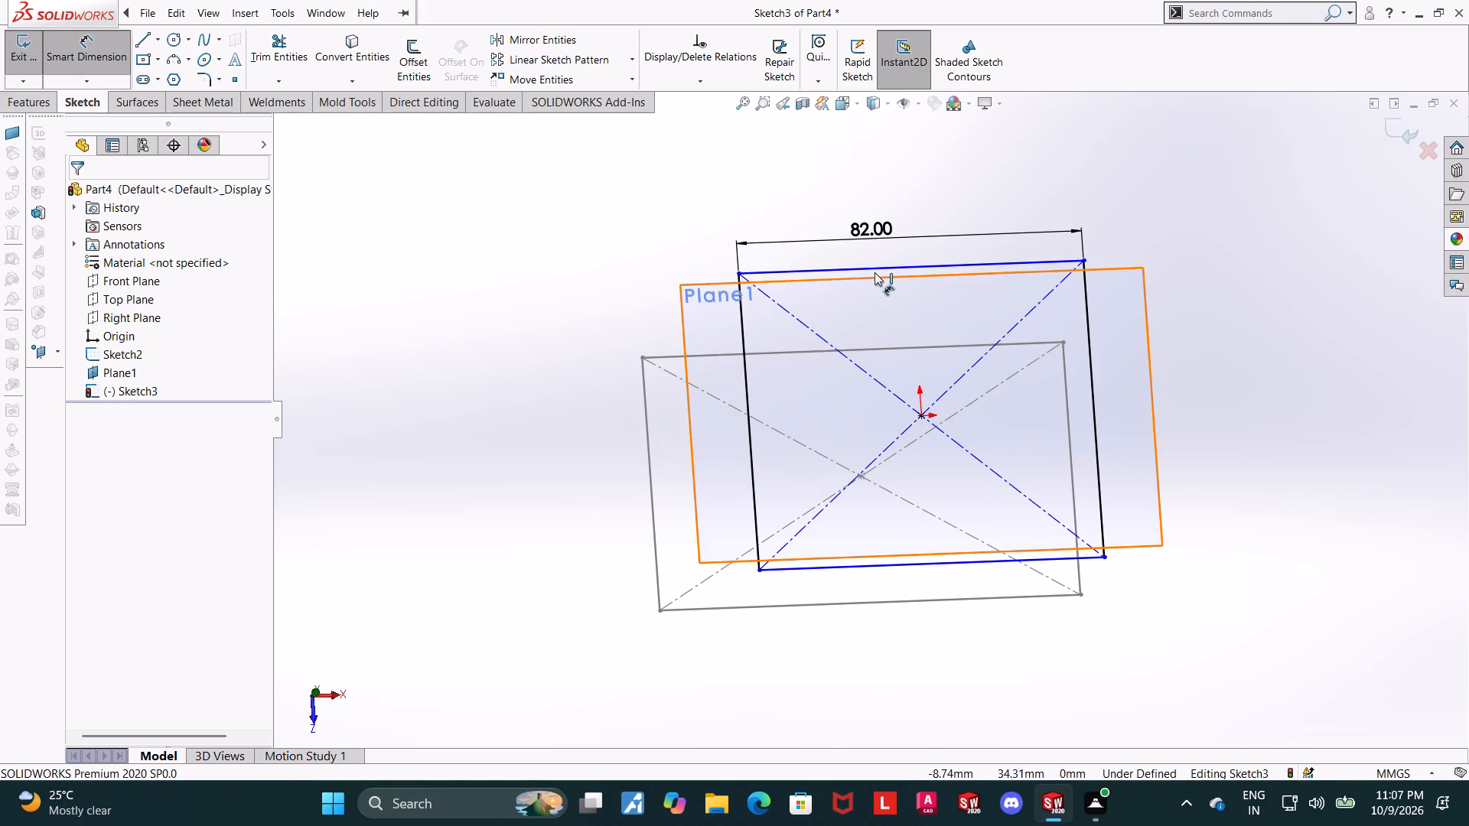
pyautogui.click(874, 271)
pyautogui.click(858, 567)
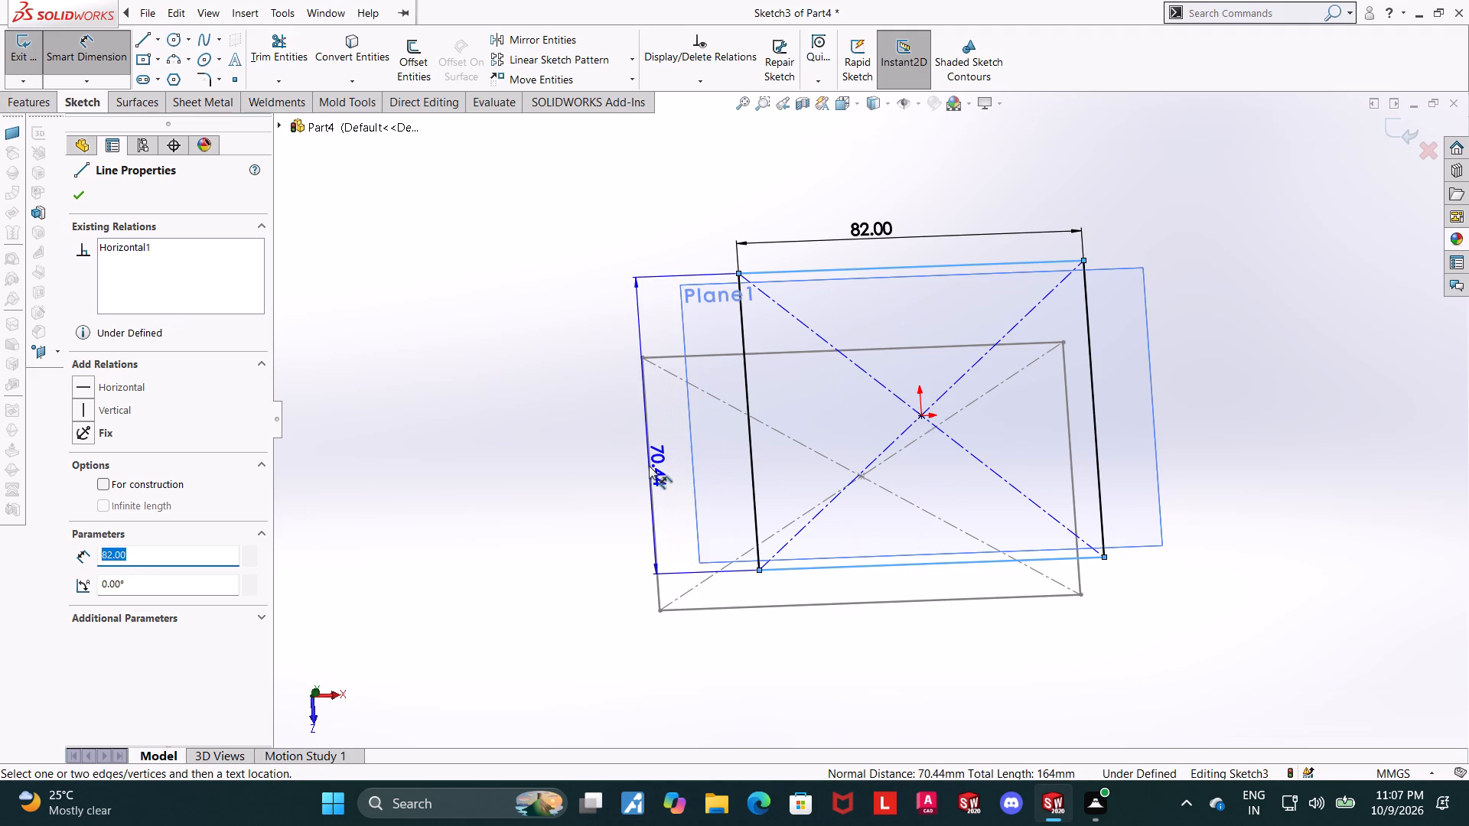
pyautogui.click(649, 466)
pyautogui.write('40')
pyautogui.press('Return')
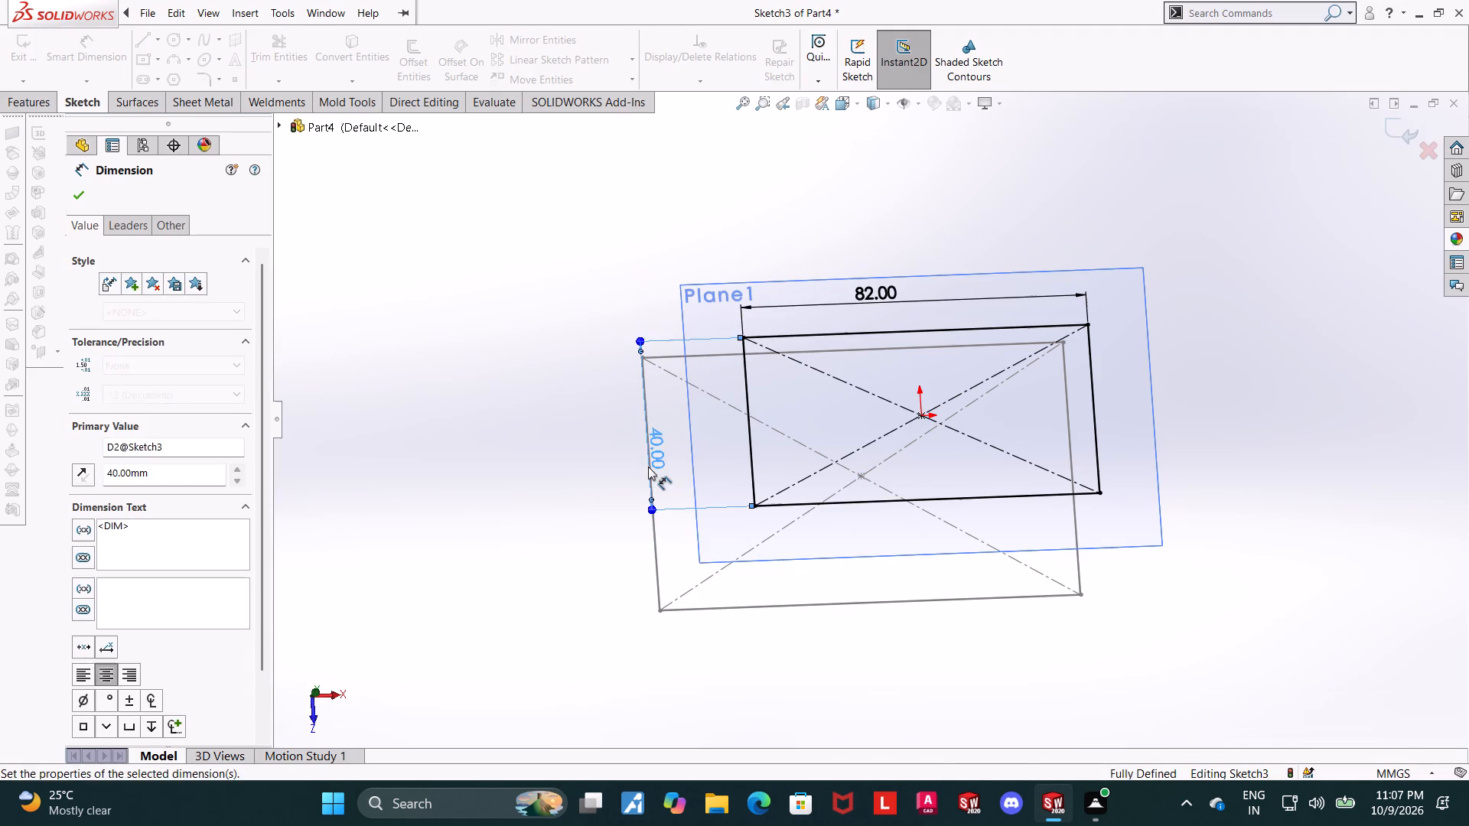
pyautogui.press('Escape')
pyautogui.moveTo(919, 412); pyautogui.dragTo(920, 371, button='middle')
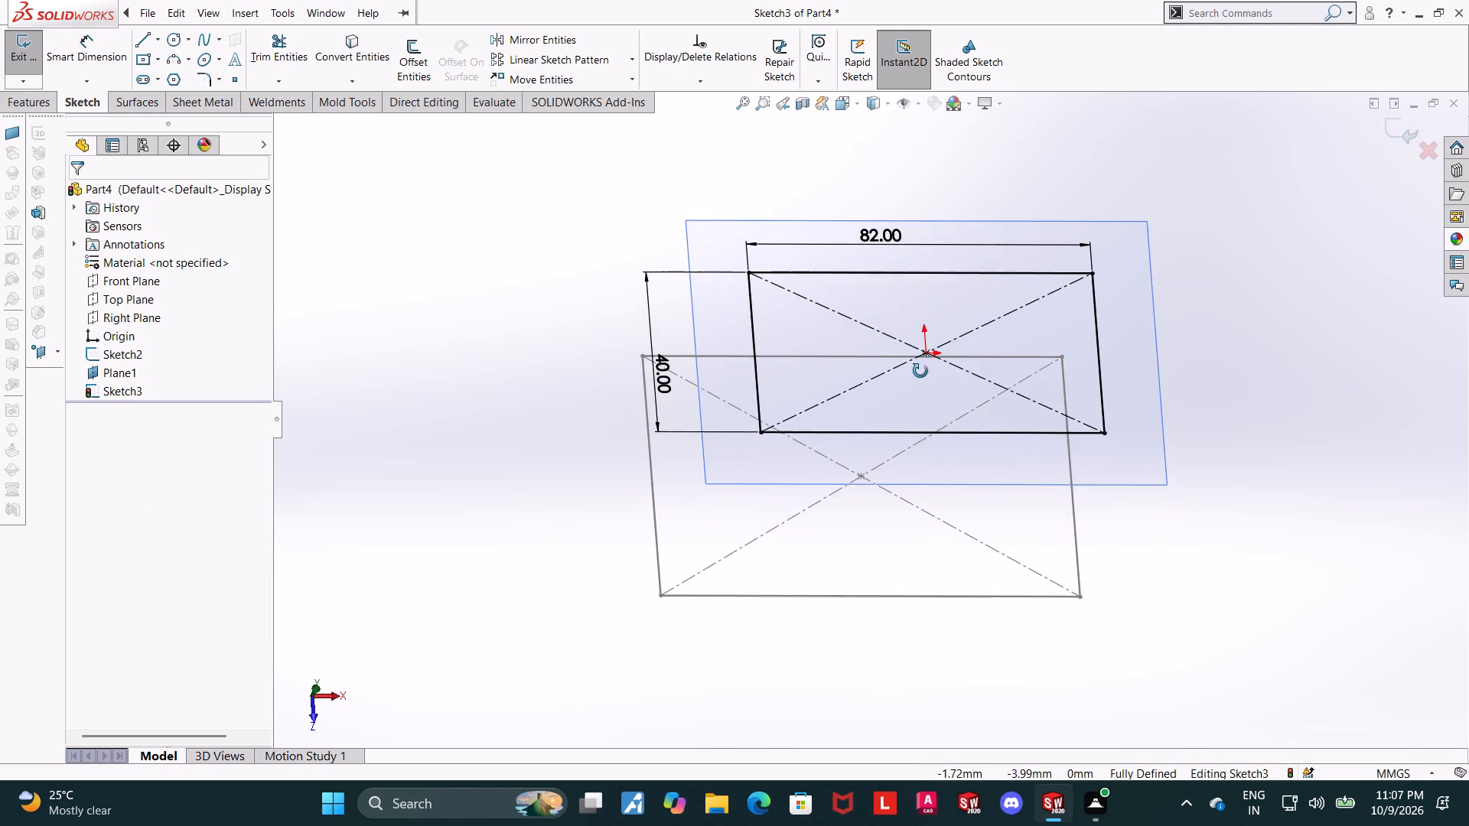
pyautogui.moveTo(920, 371); pyautogui.dragTo(918, 372, button='middle')
pyautogui.scroll(1, 912, 382)
pyautogui.click(1404, 125)
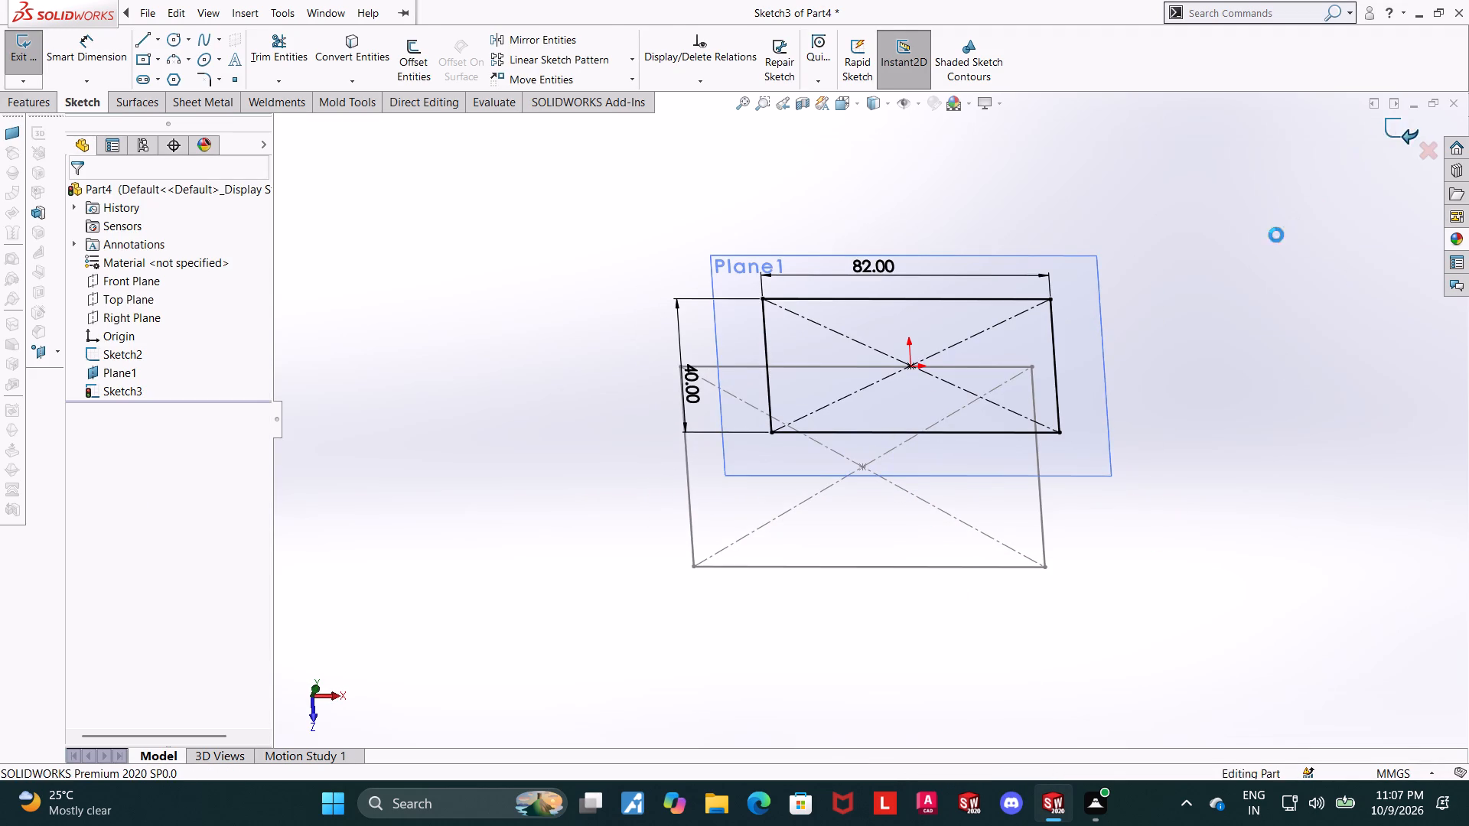
# Create a lofted boss between the base rectangle sketch and the rectangle sketch on the offset plane.
pyautogui.moveTo(793, 555); pyautogui.dragTo(812, 484, button='middle')
pyautogui.click(115, 353)
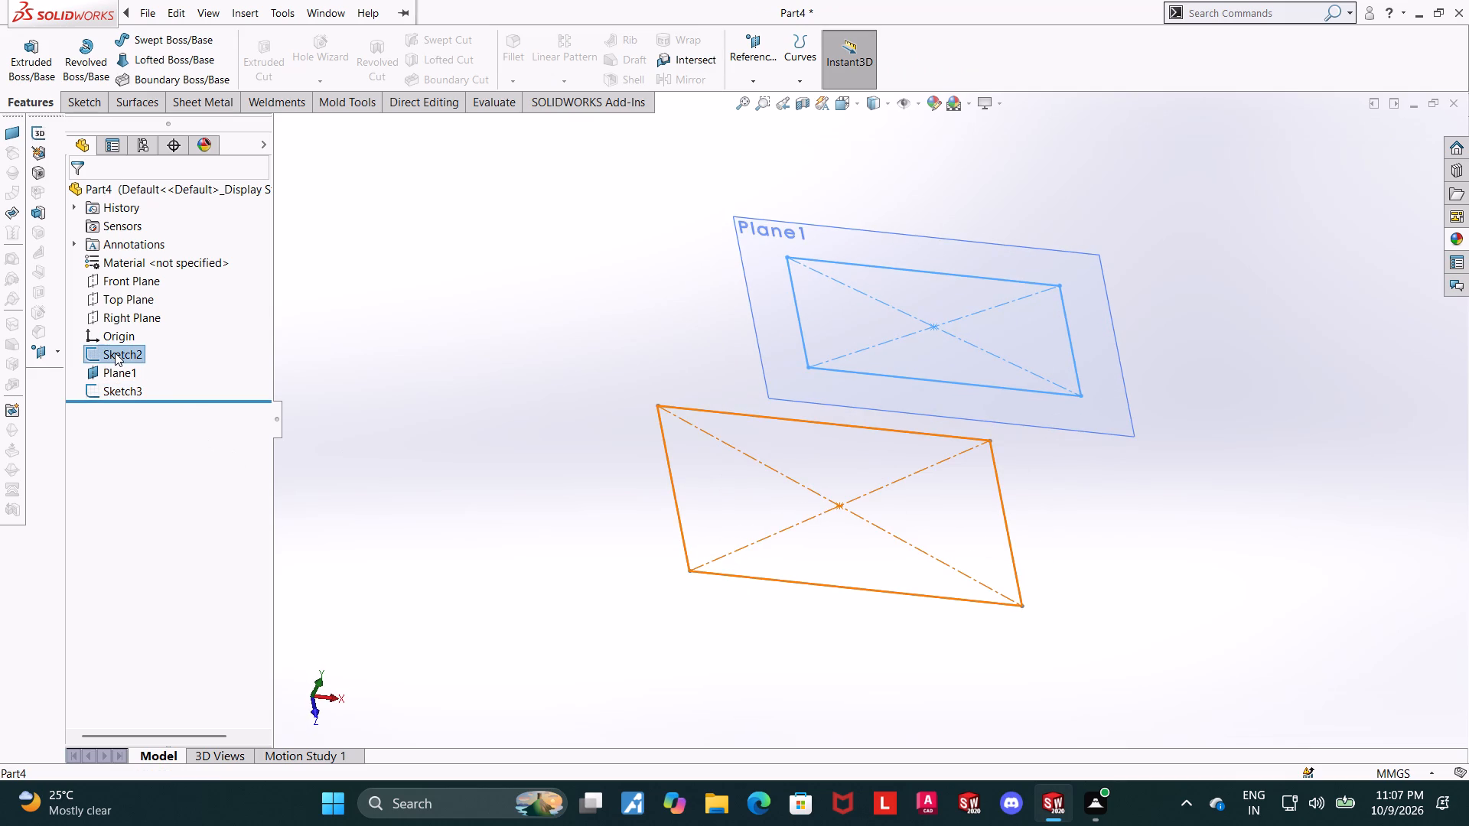
pyautogui.click(311, 485)
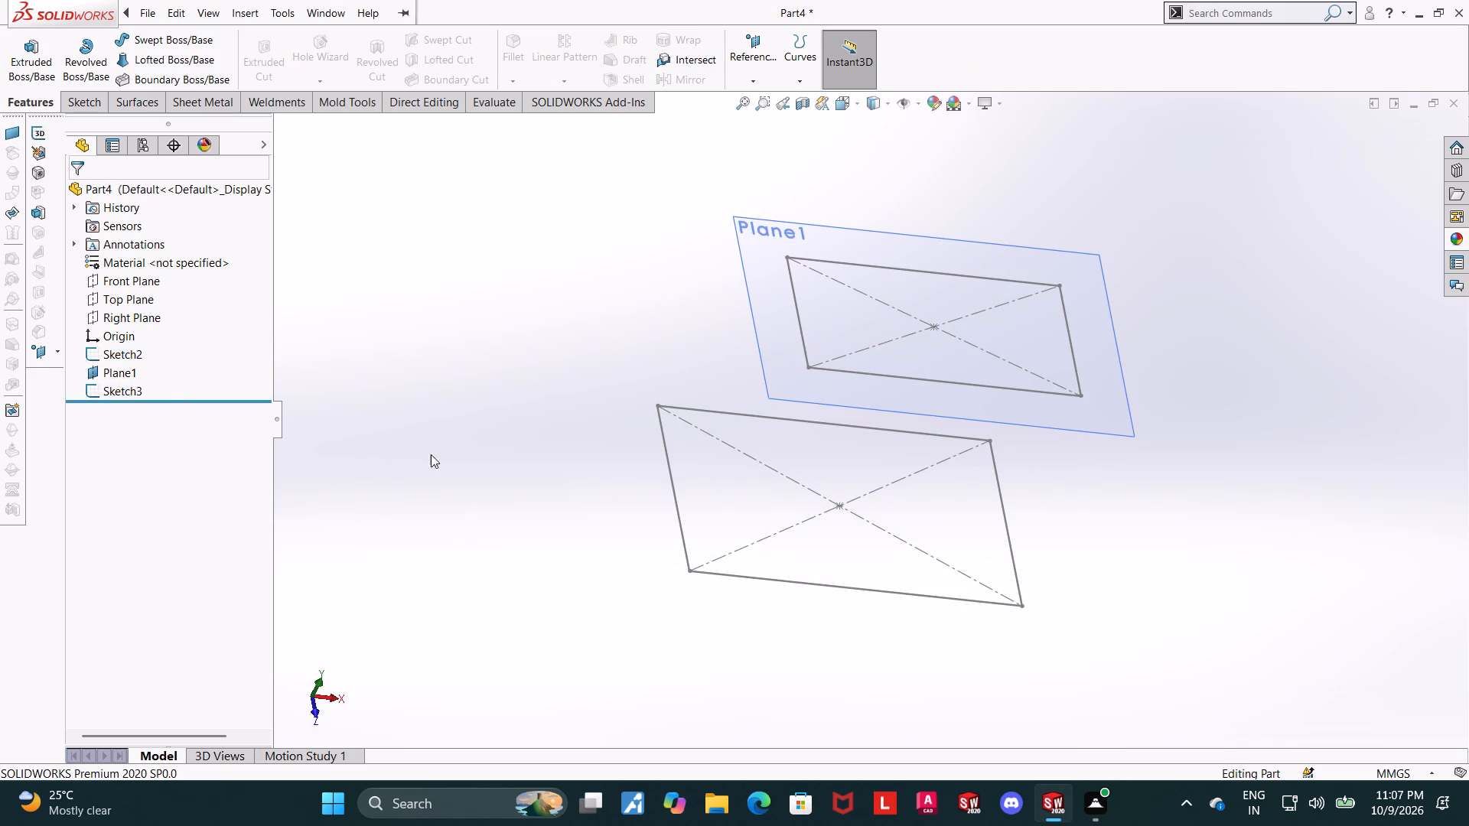
pyautogui.click(149, 51)
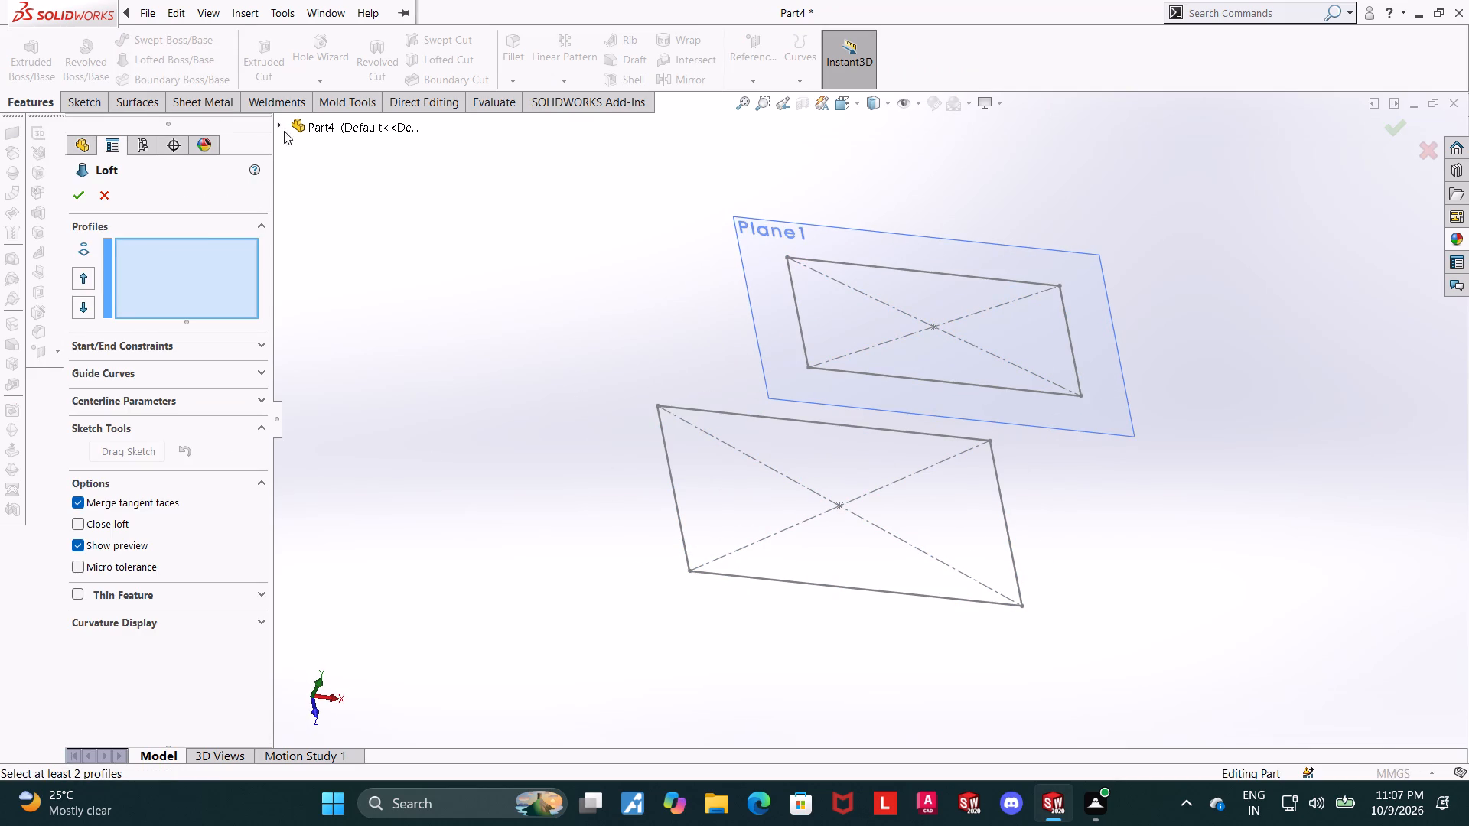
pyautogui.click(284, 129)
pyautogui.click(315, 297)
pyautogui.click(326, 324)
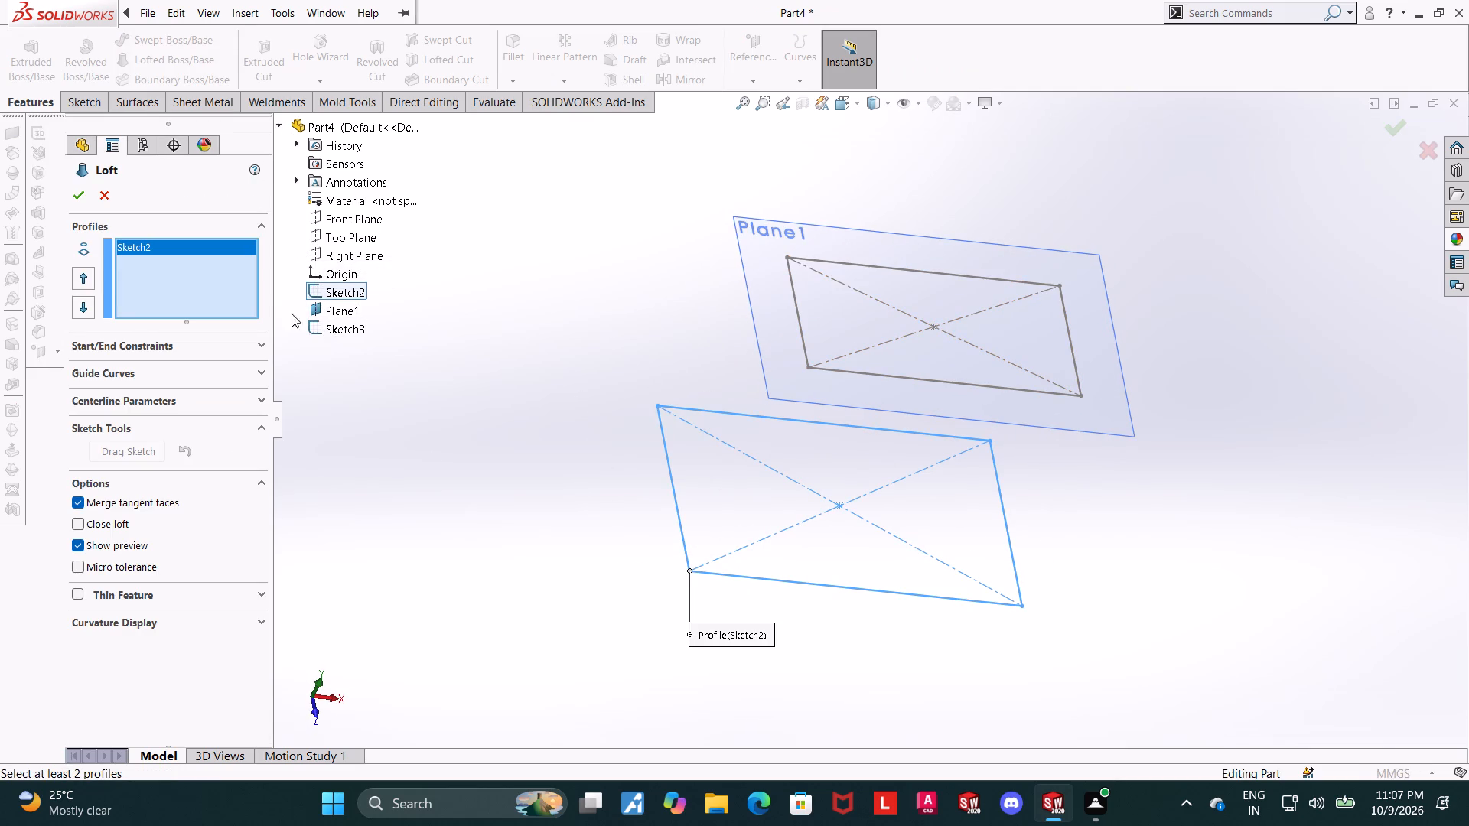
pyautogui.doubleClick(341, 338)
pyautogui.doubleClick(340, 333)
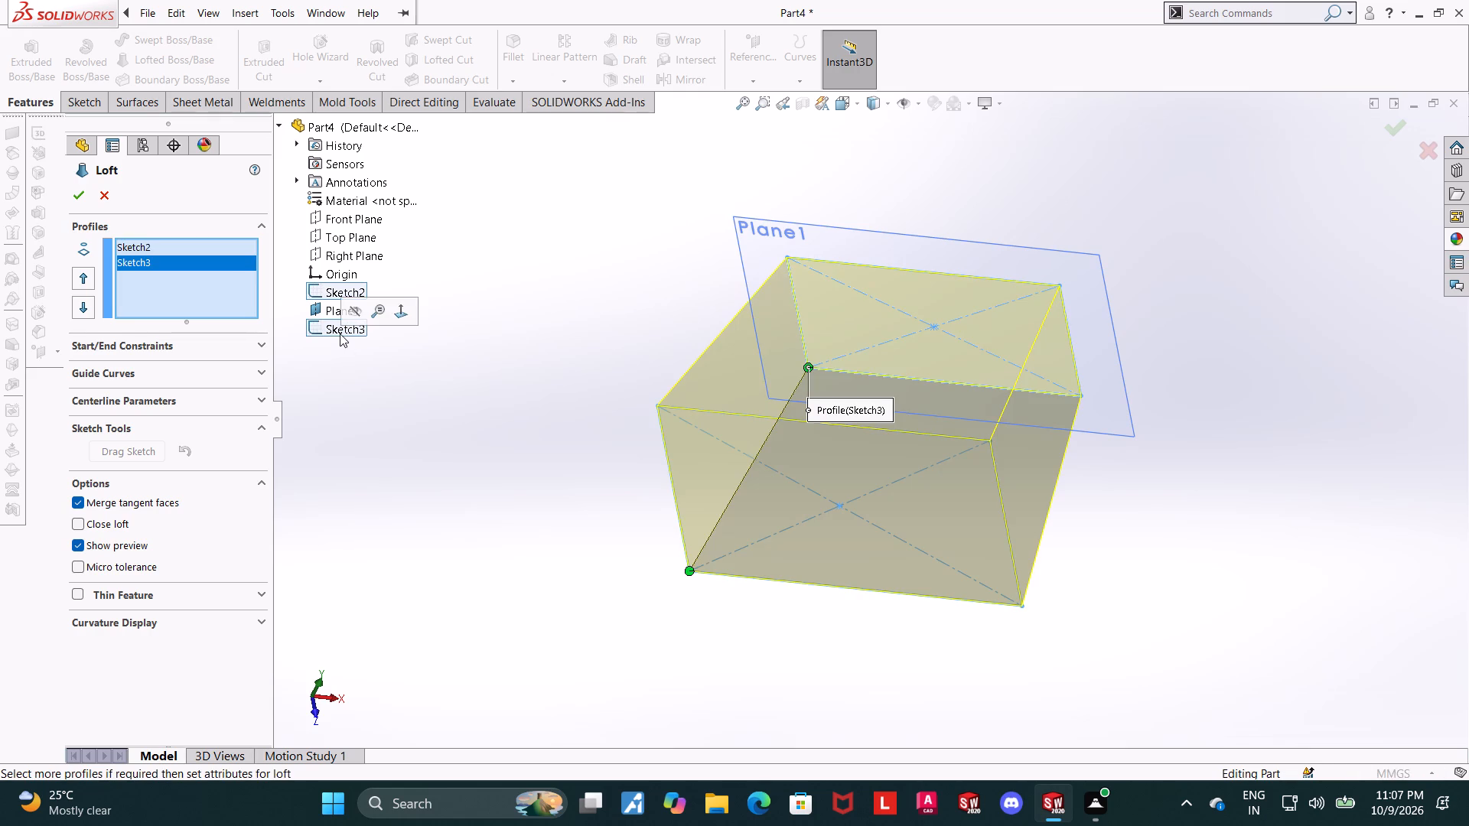
pyautogui.click(83, 185)
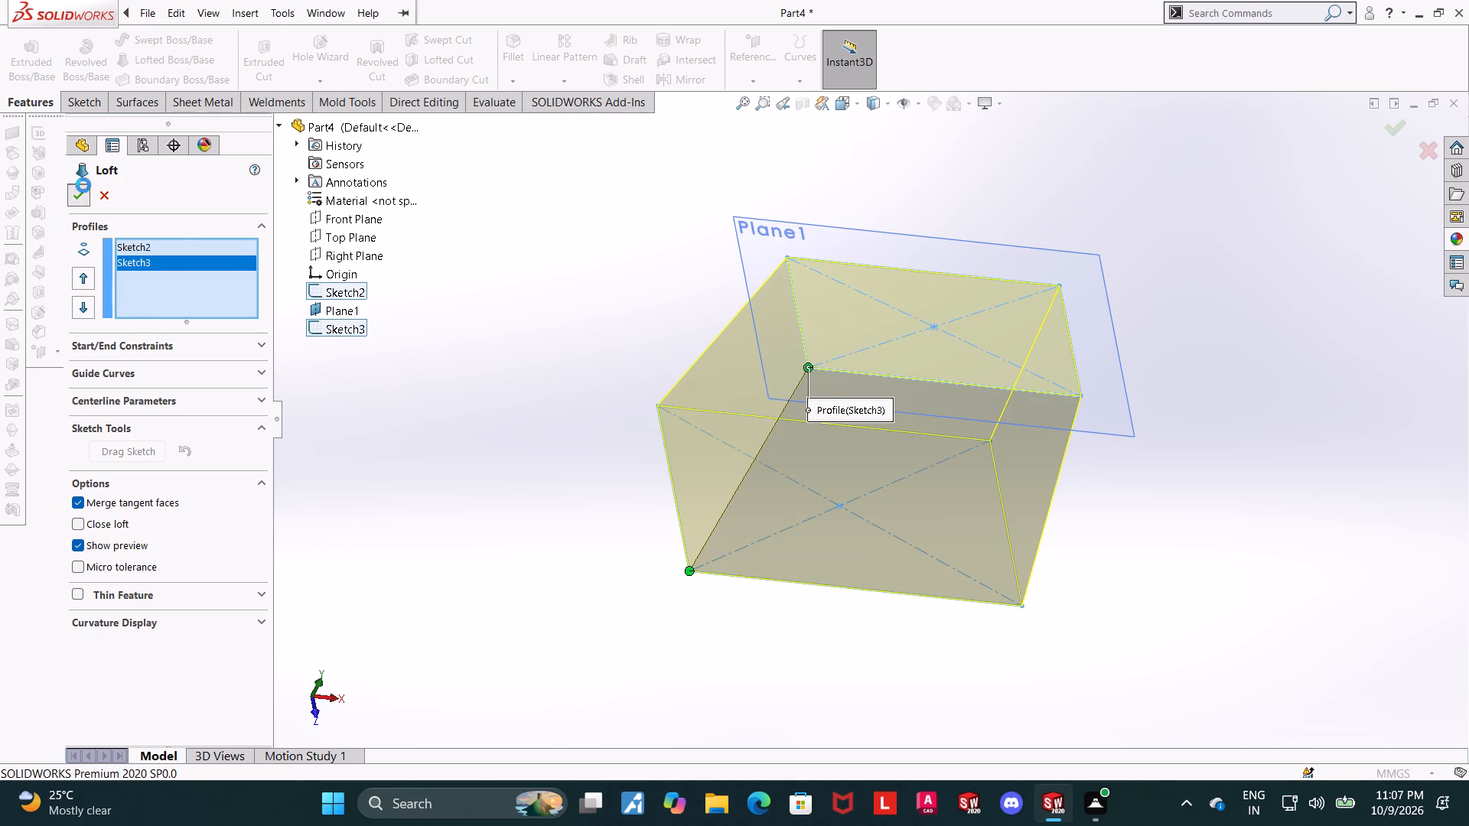
pyautogui.click(490, 333)
# Hide the offset reference plane at the top of the loft.
pyautogui.rightClick(110, 373)
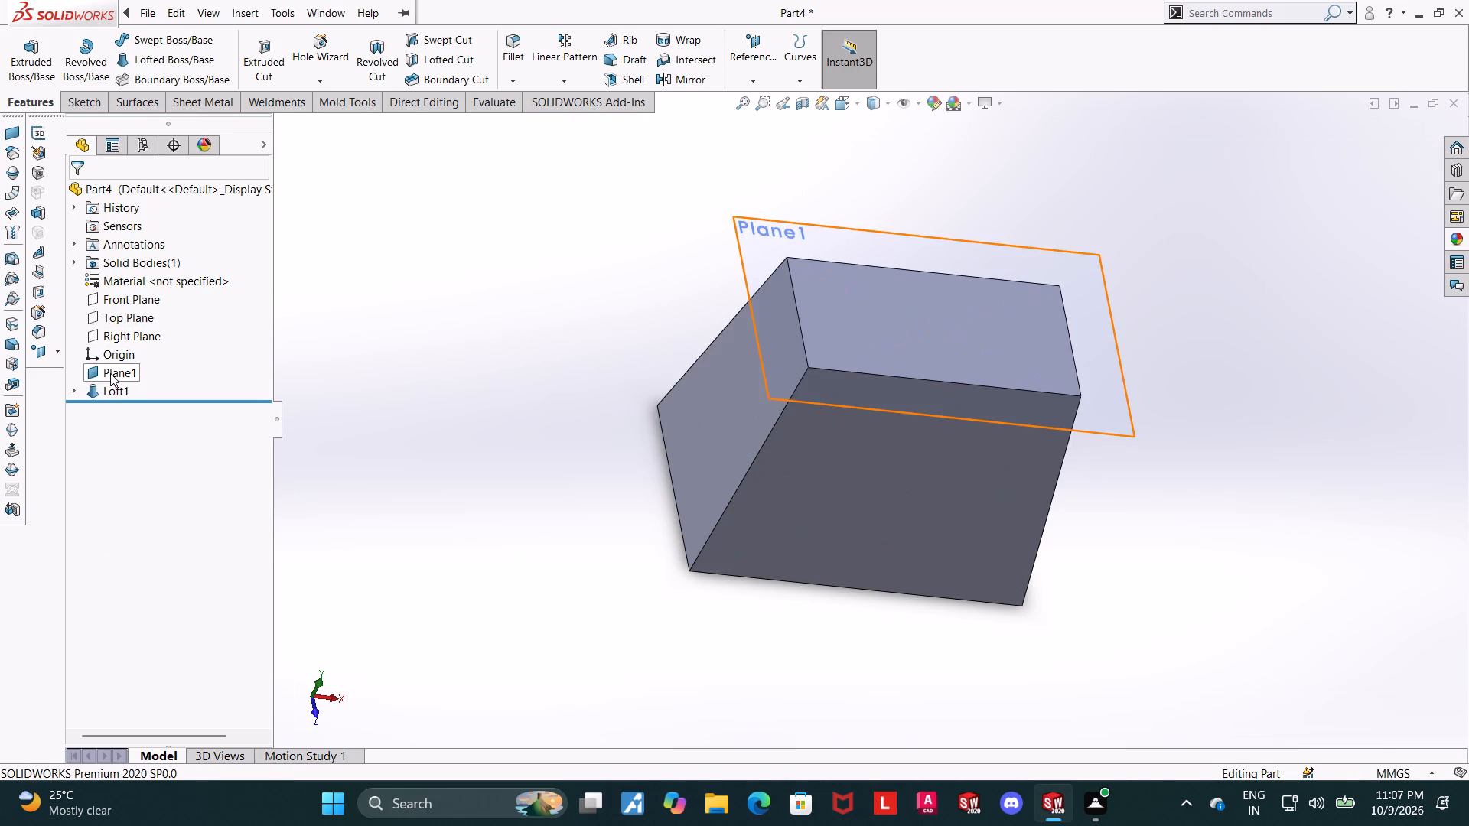
pyautogui.click(144, 357)
pyautogui.click(529, 405)
# Start a sketch on the Front Plane and orient it face-on.
pyautogui.moveTo(581, 361); pyautogui.dragTo(794, 277, button='middle')
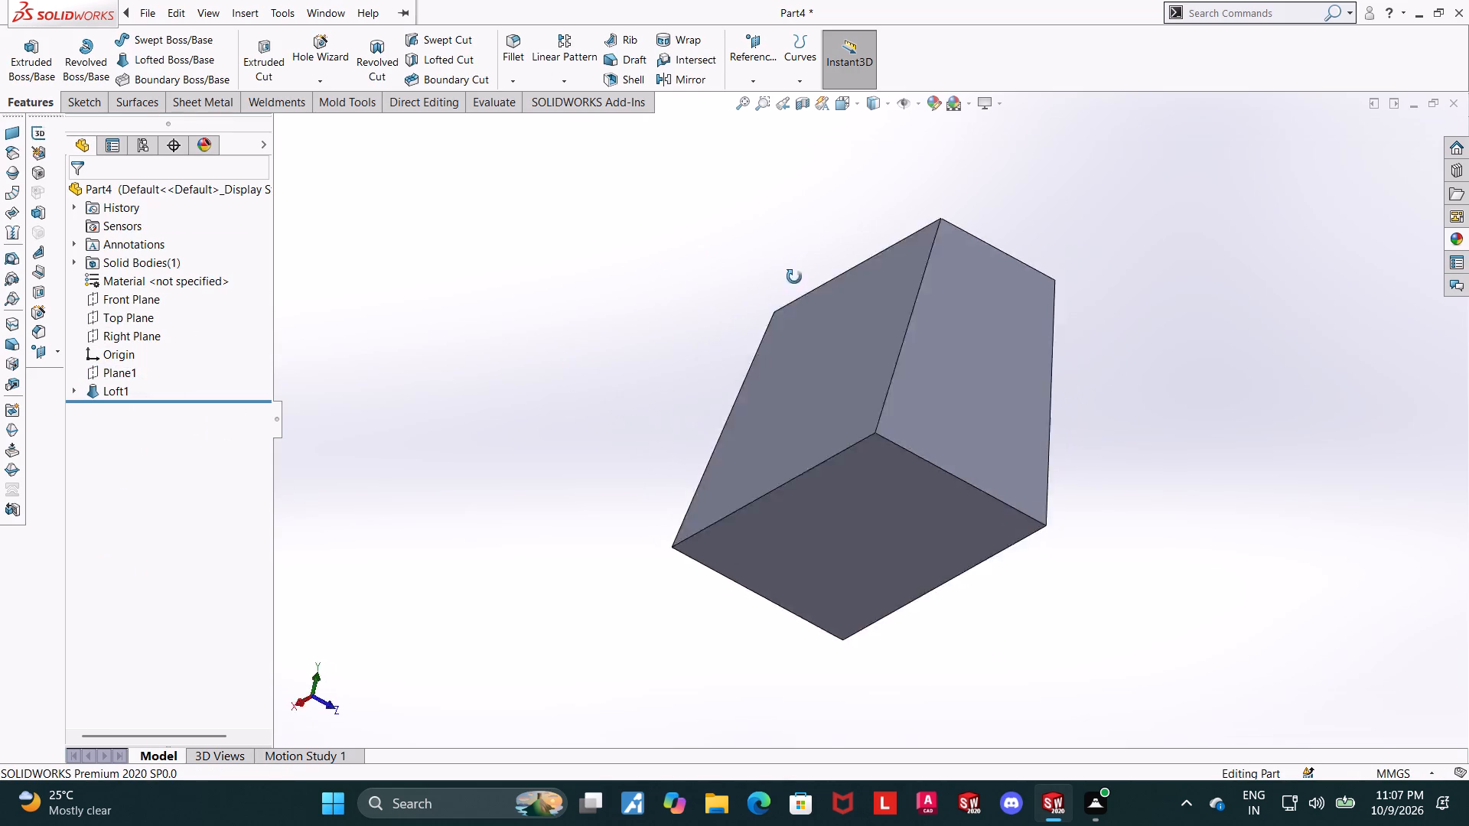
pyautogui.moveTo(794, 277); pyautogui.dragTo(651, 415, button='middle')
pyautogui.scroll(1, 651, 415)
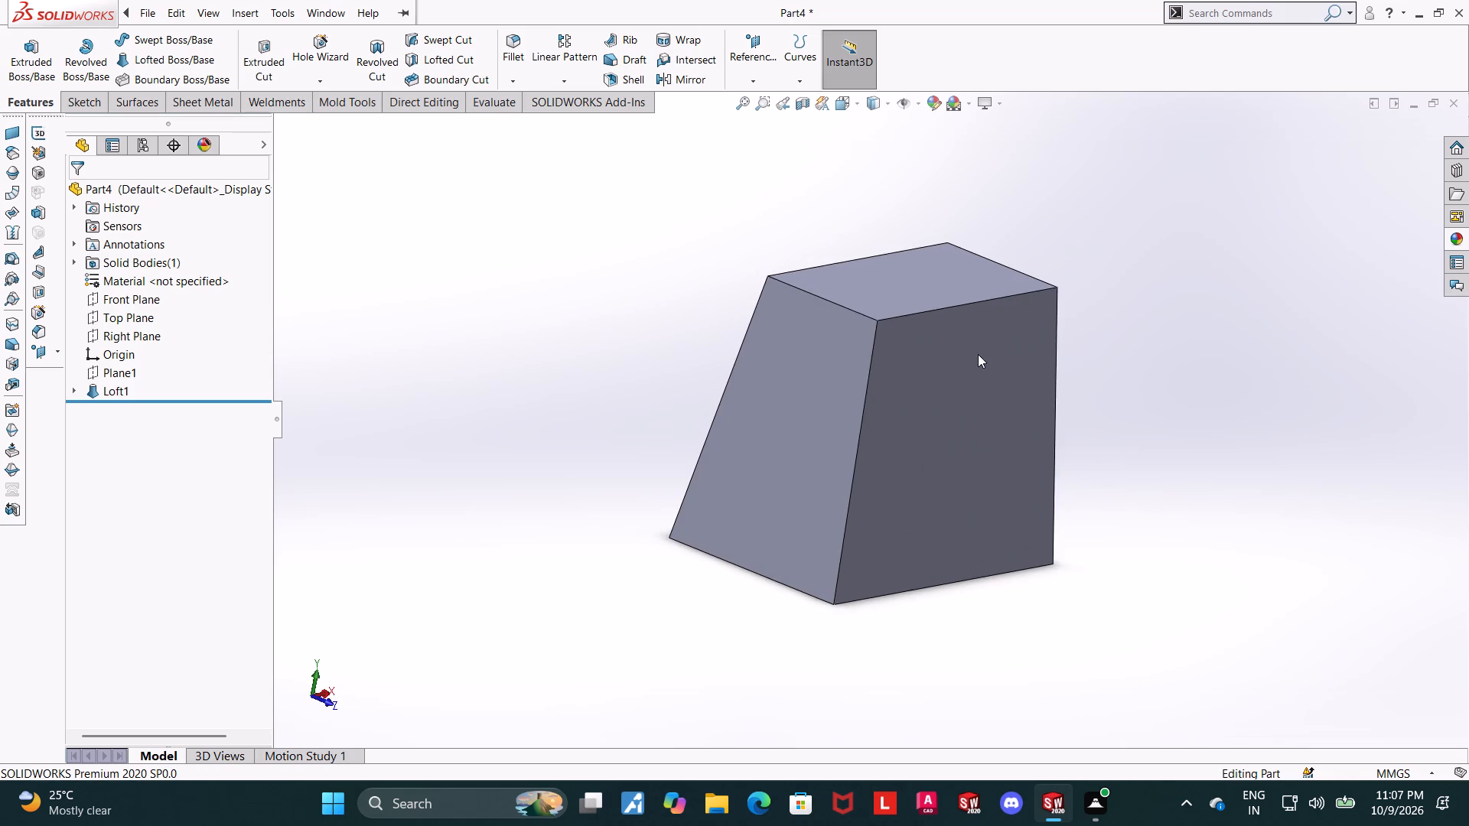
pyautogui.scroll(2, 978, 360)
pyautogui.moveTo(1053, 353); pyautogui.dragTo(1044, 424, button='middle')
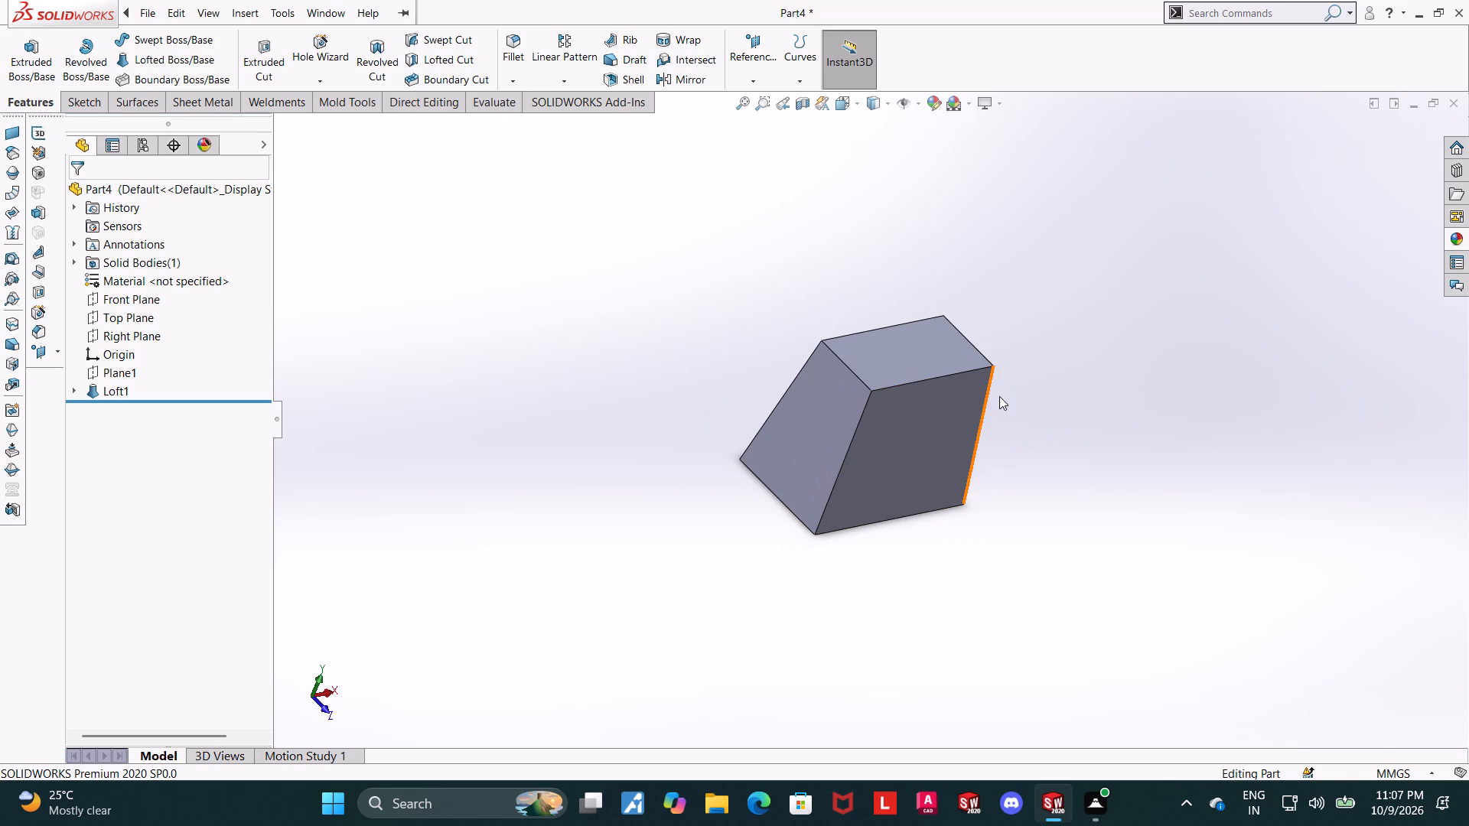
pyautogui.scroll(-1, 995, 402)
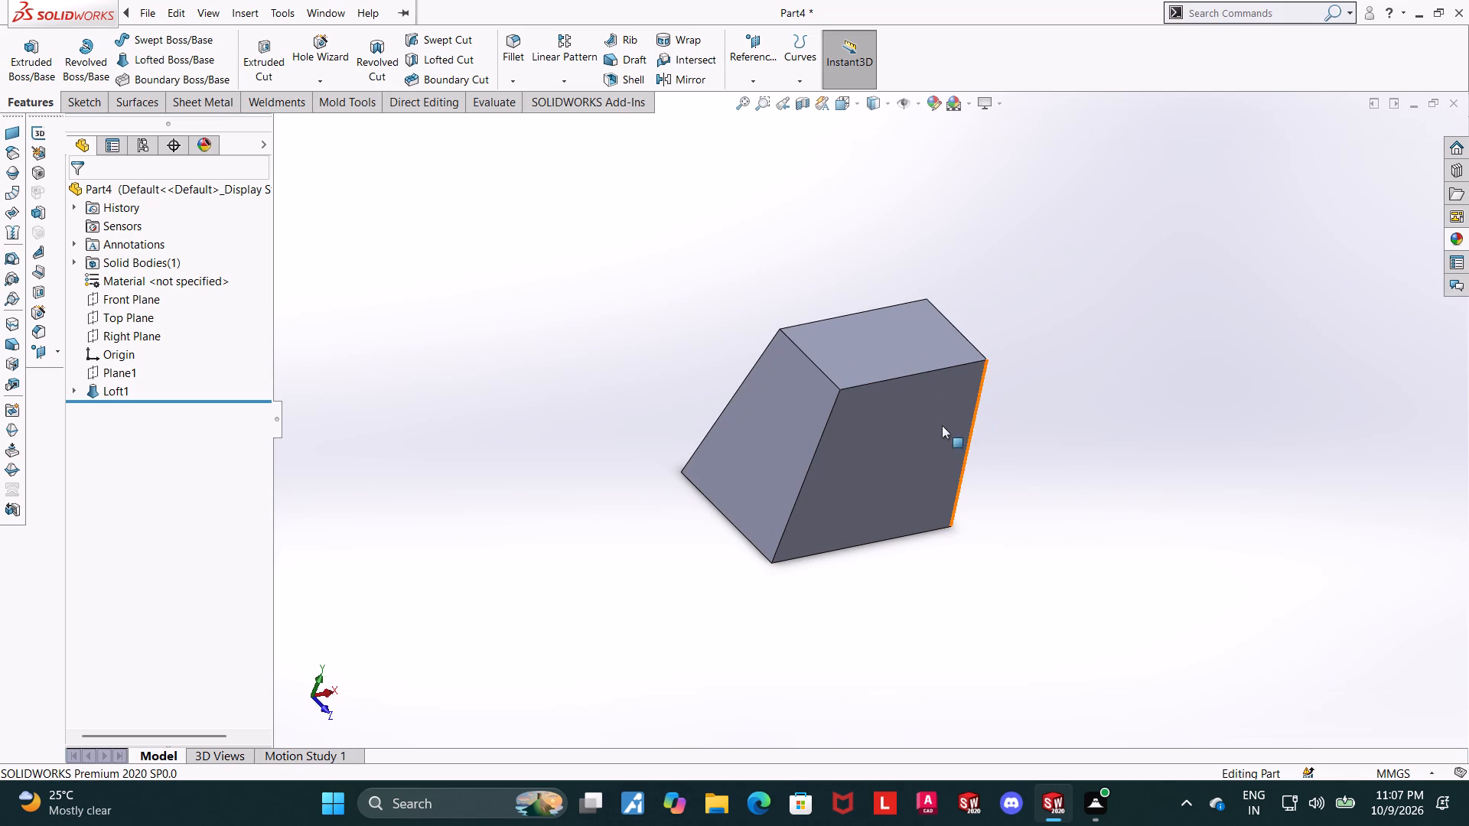
pyautogui.click(894, 450)
pyautogui.click(1037, 607)
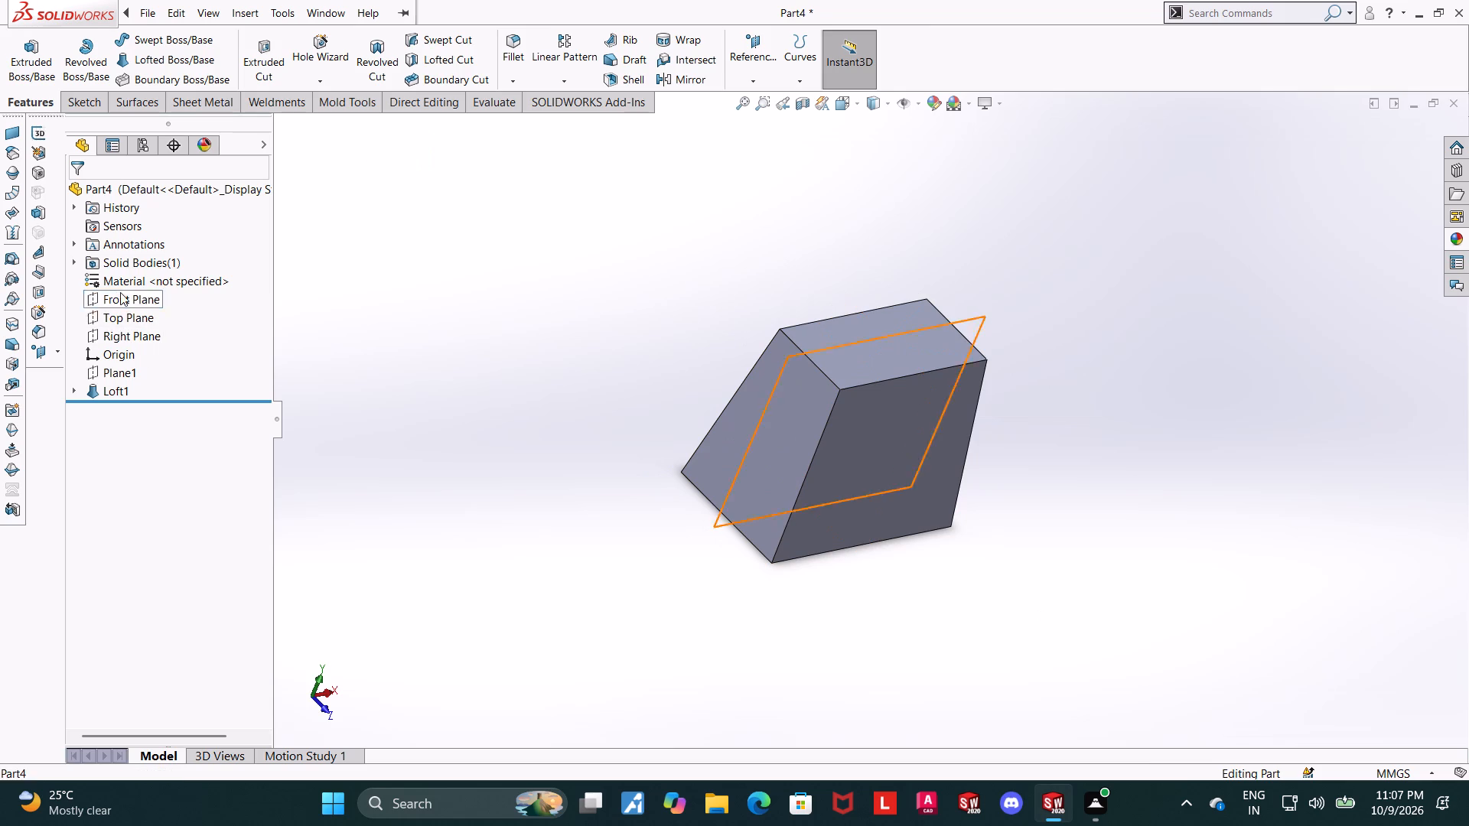
pyautogui.click(120, 292)
pyautogui.click(133, 274)
pyautogui.click(131, 410)
pyautogui.click(158, 387)
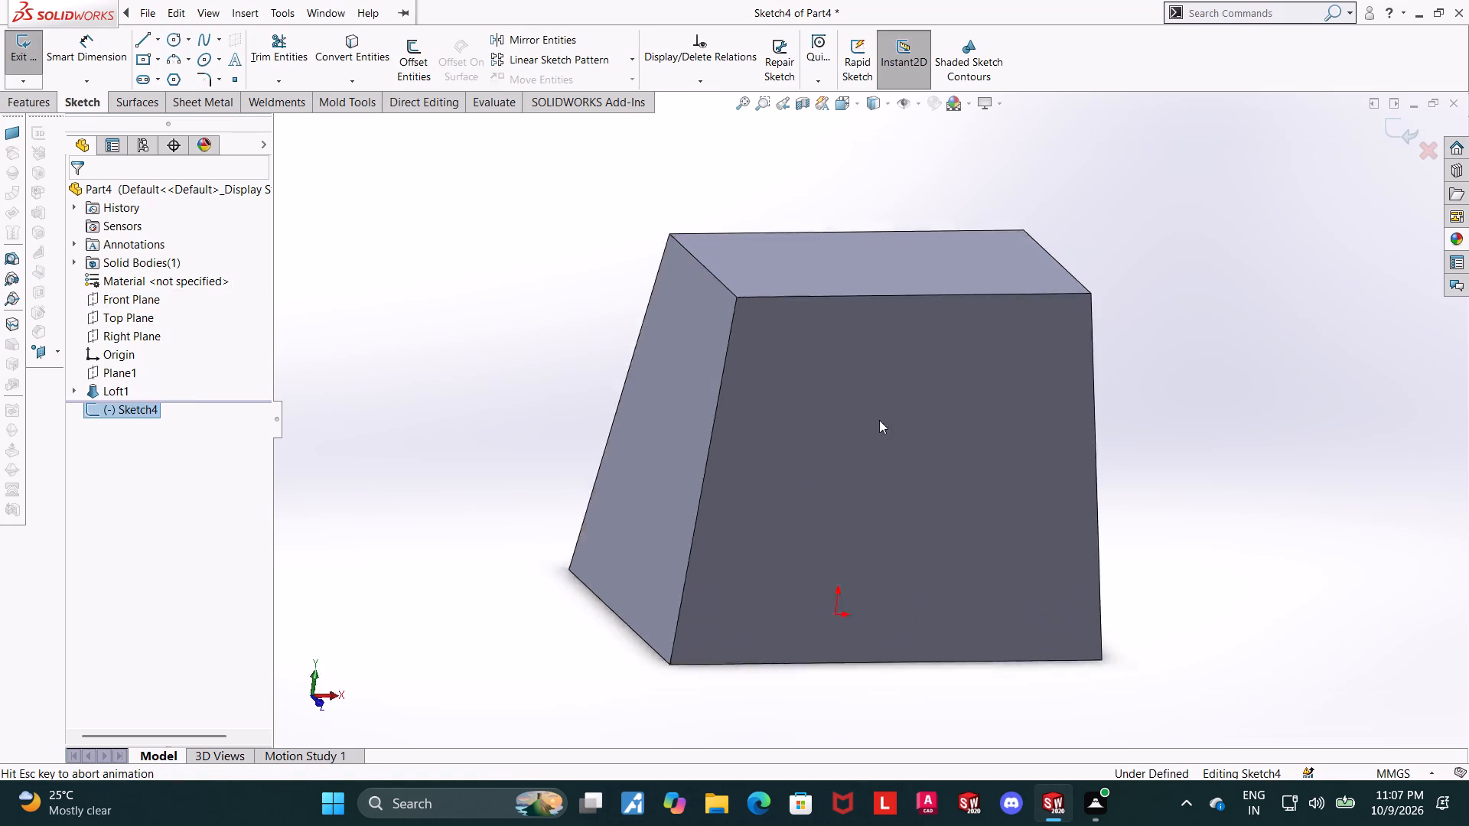
pyautogui.scroll(4, 1038, 412)
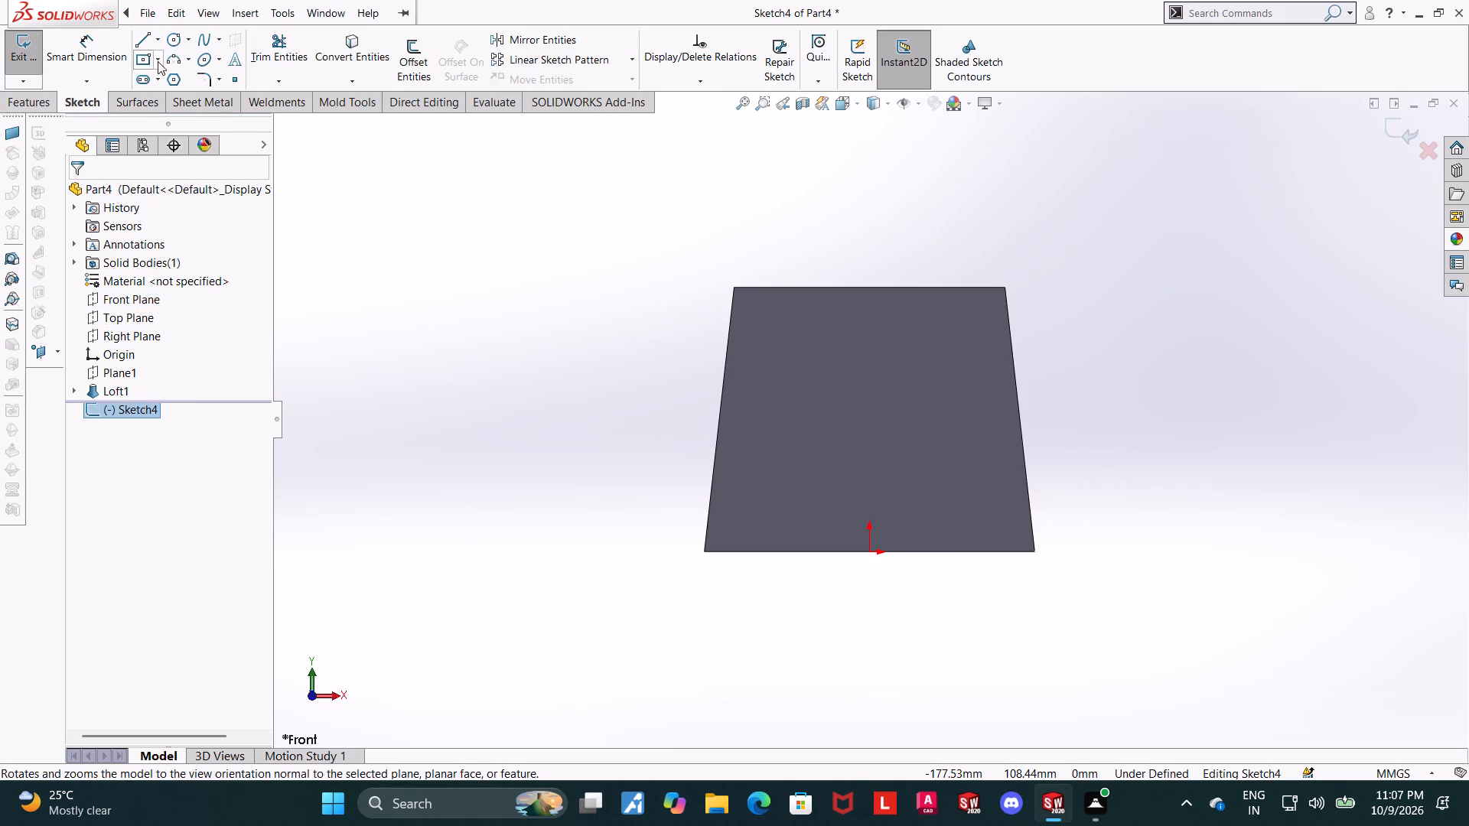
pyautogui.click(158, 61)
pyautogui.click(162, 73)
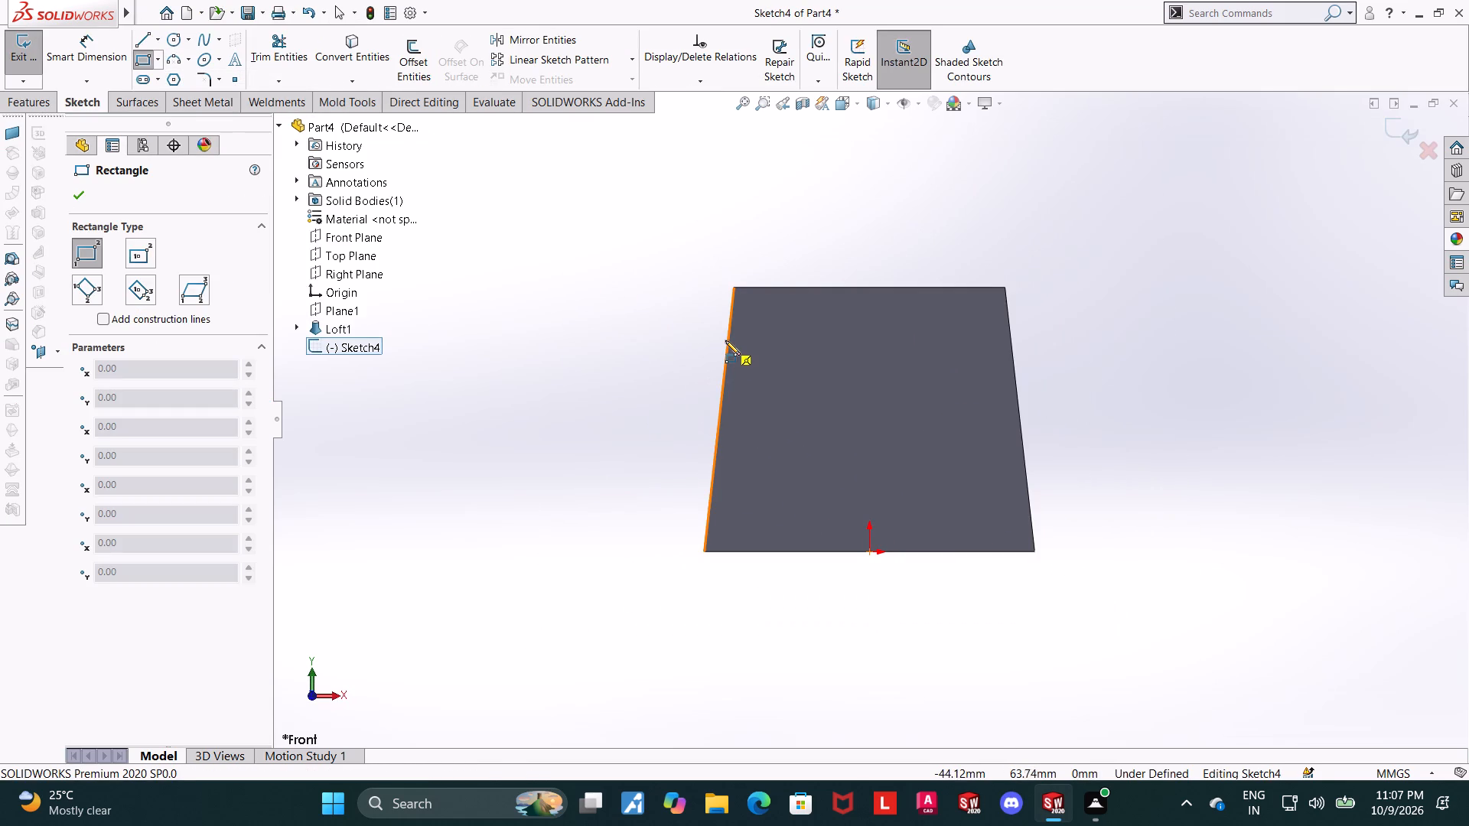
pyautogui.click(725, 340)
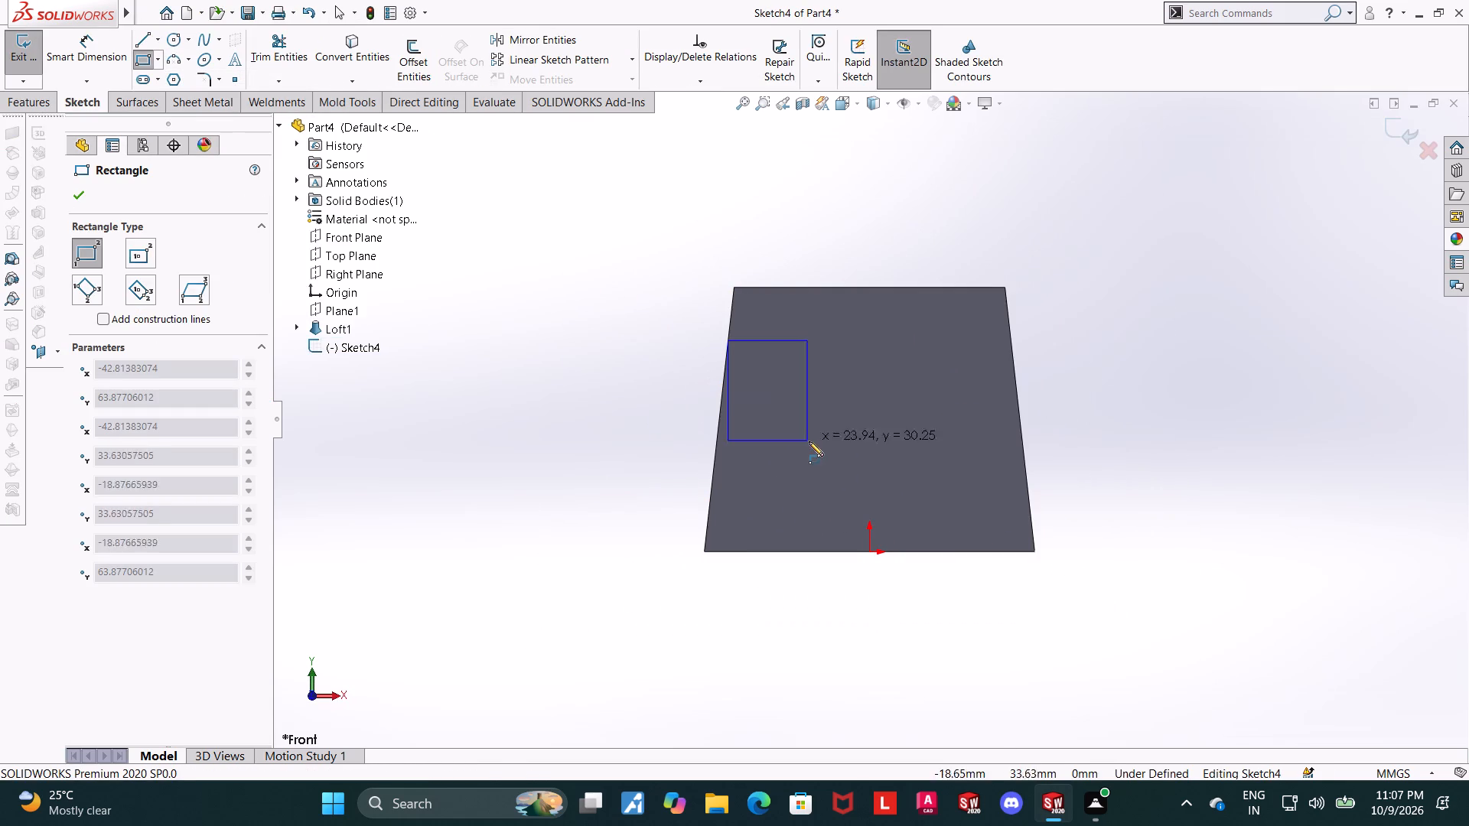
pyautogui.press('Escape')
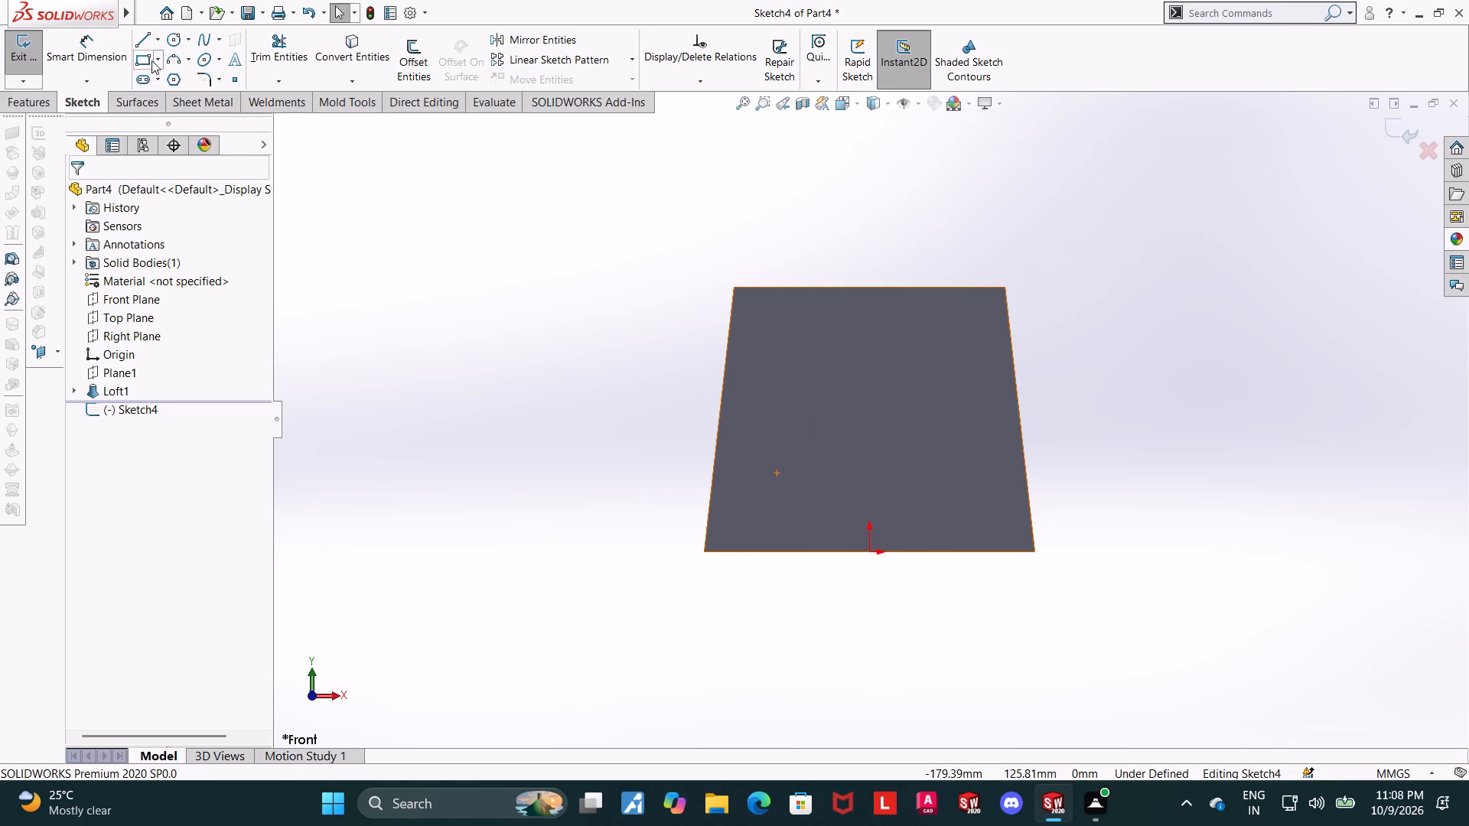
# Draw a corner rectangle about 46 mm wide from inside the body outward across its left sloping edge.
pyautogui.click(147, 57)
pyautogui.click(784, 341)
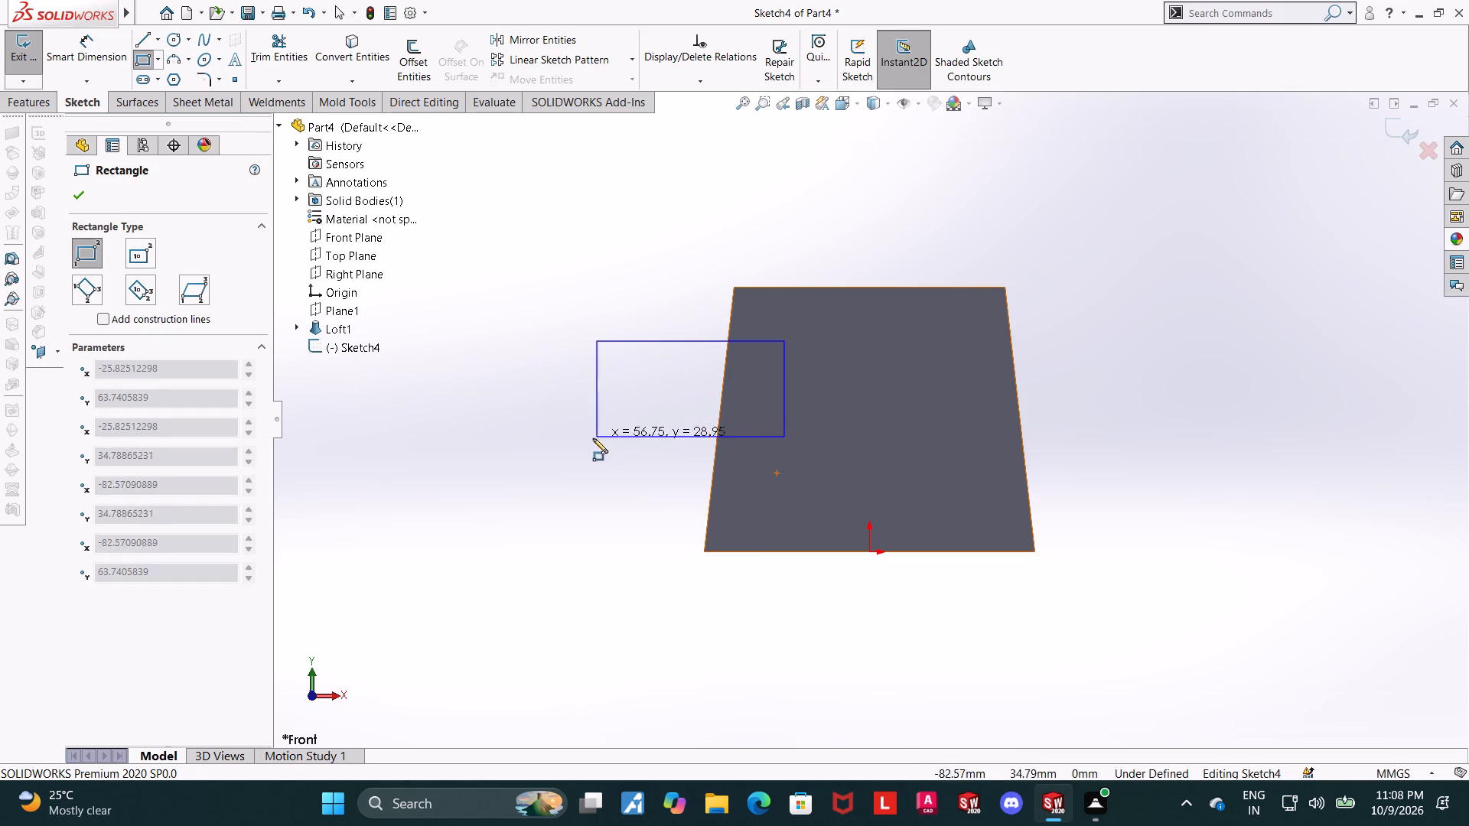
pyautogui.click(632, 486)
pyautogui.press('Escape')
pyautogui.press('Escape')
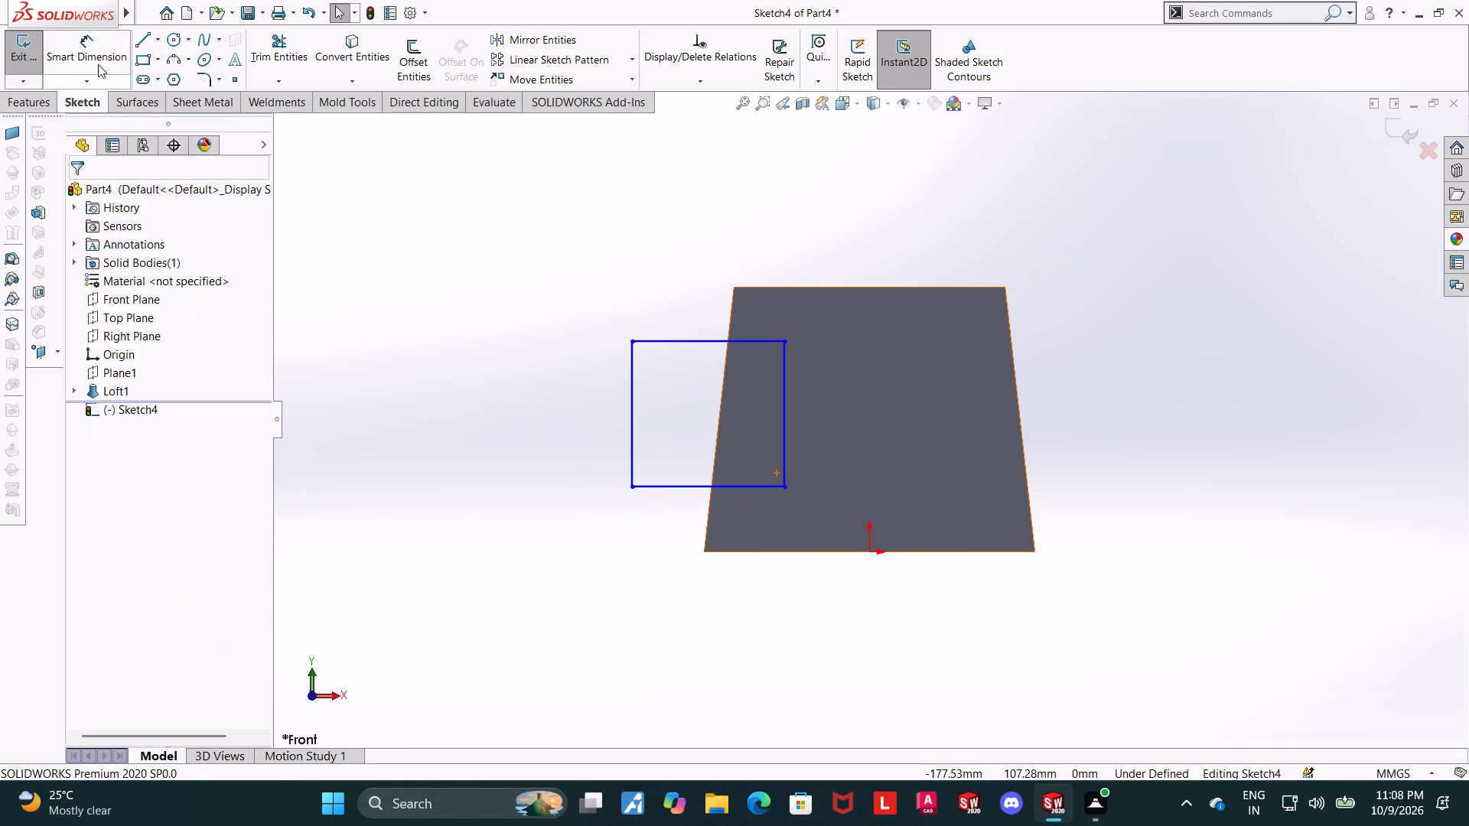
# Dimension the rectangle's lower edge to 12 mm above the loft's bottom edge.
pyautogui.click(99, 54)
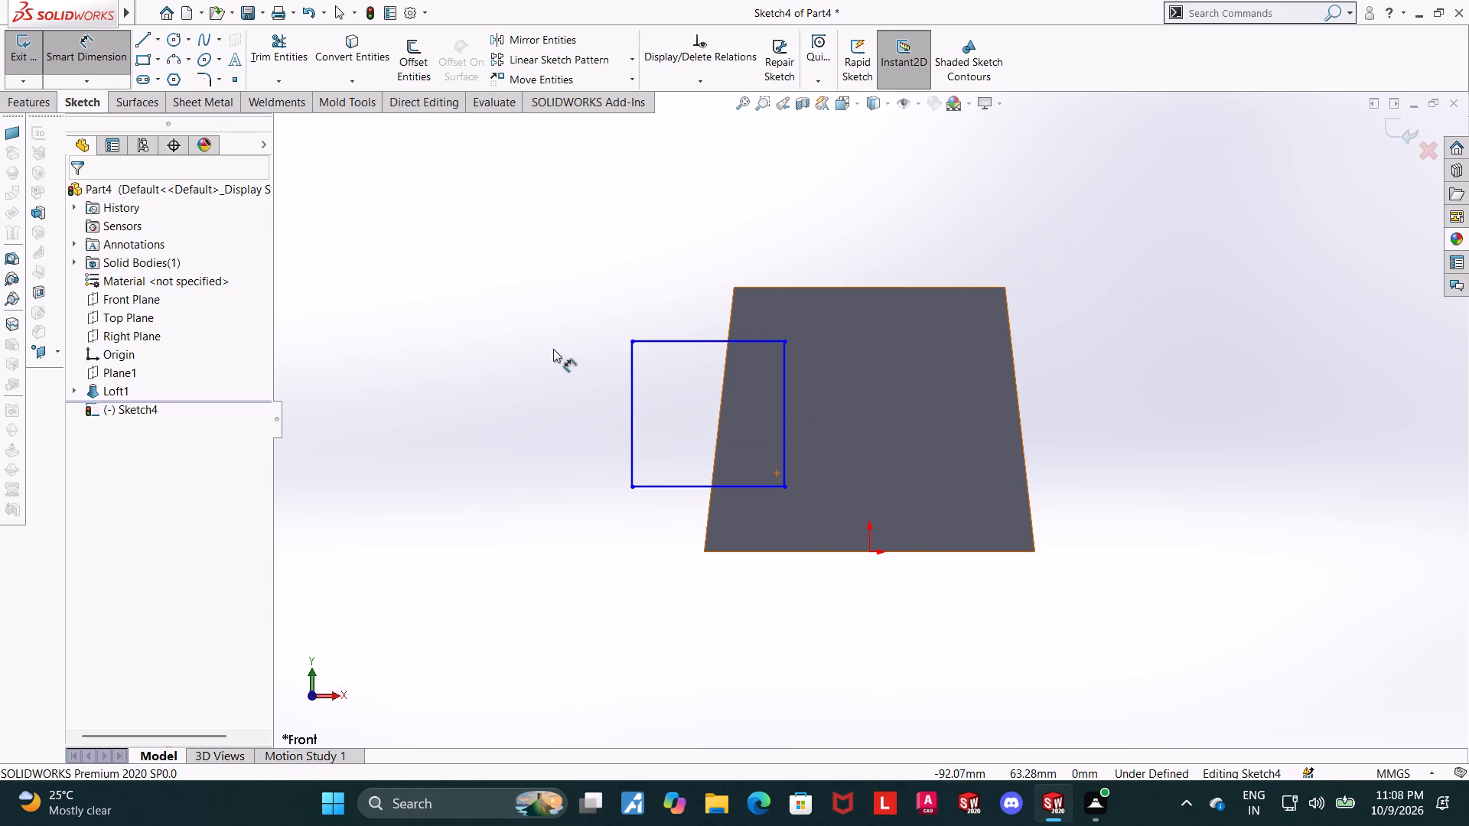
pyautogui.click(732, 483)
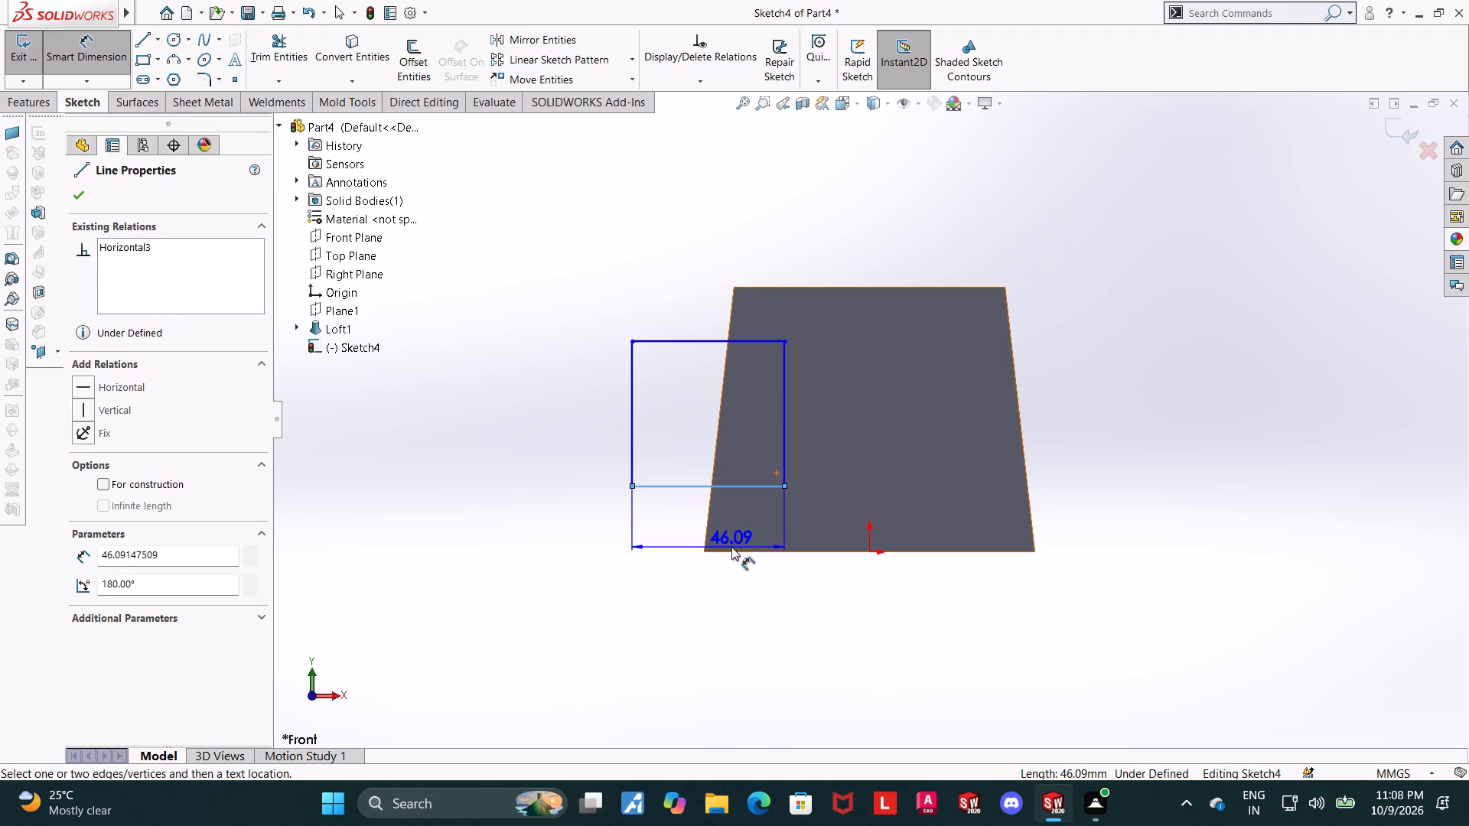
pyautogui.click(732, 549)
pyautogui.click(646, 536)
pyautogui.write('12')
pyautogui.press('Return')
pyautogui.press('Escape')
pyautogui.press('Escape')
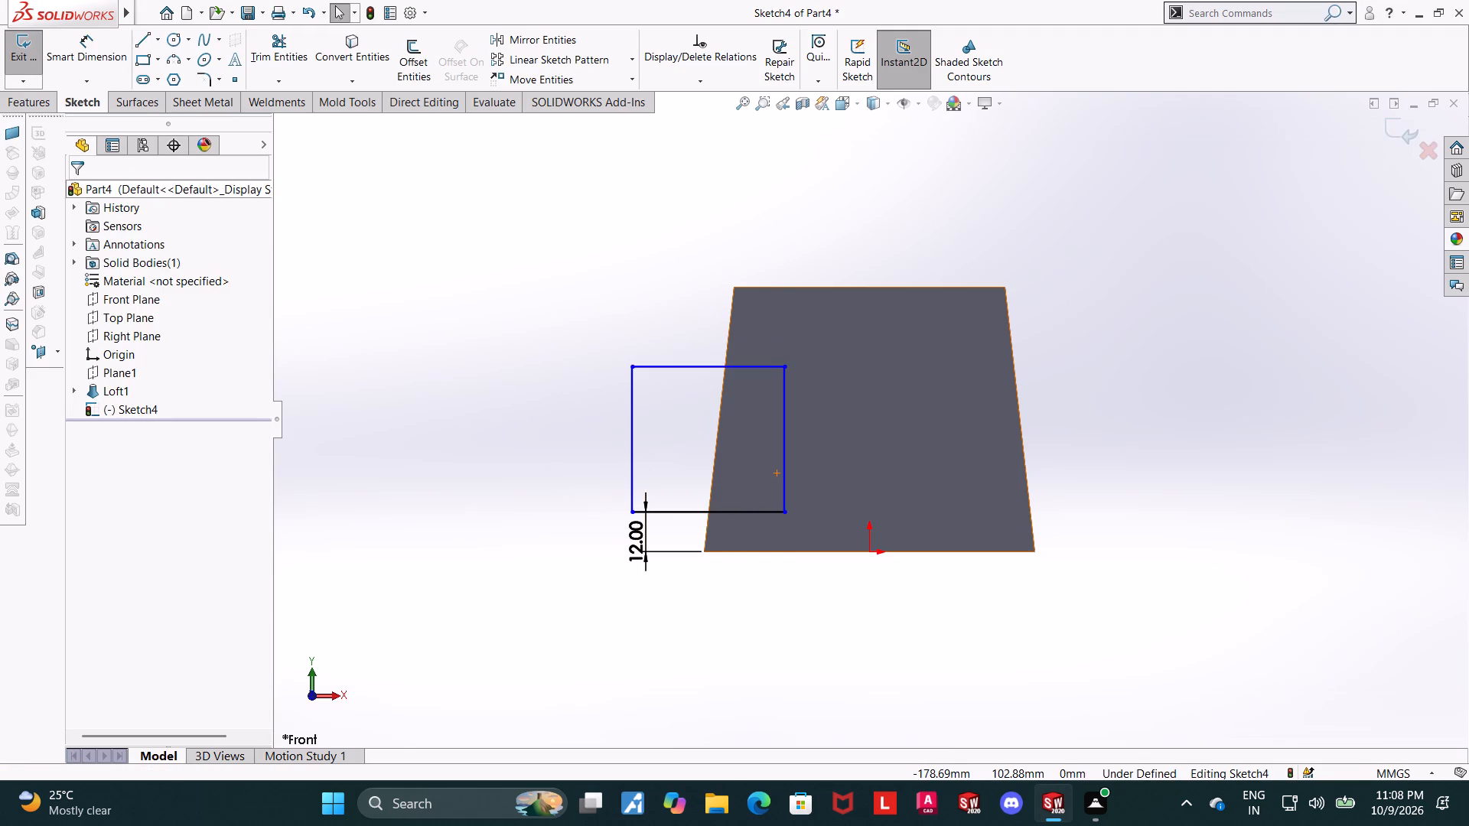
# Dimension the rectangle's upper edge to 36 mm below the loft's top edge.
pyautogui.click(83, 44)
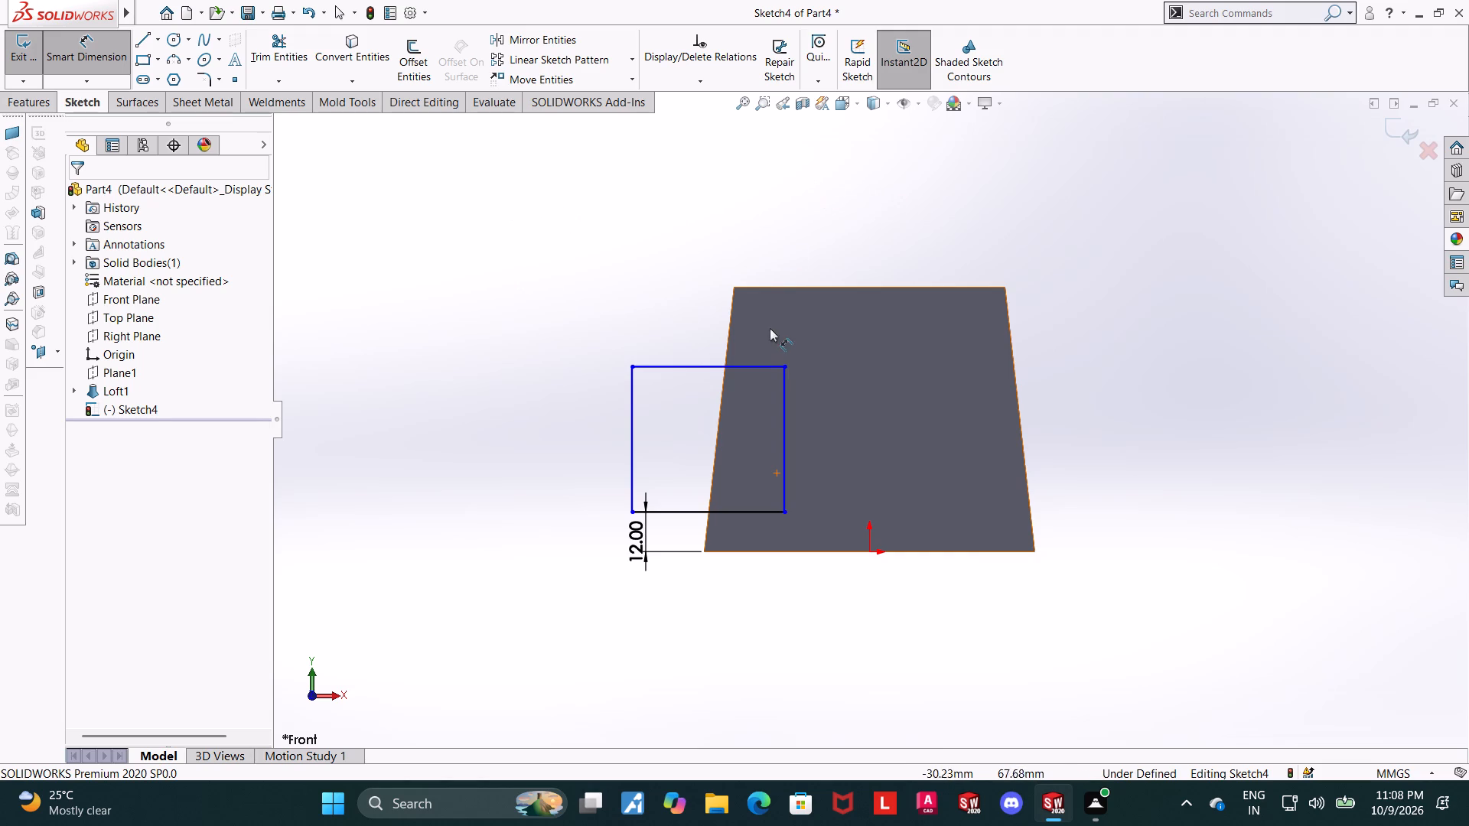
pyautogui.click(764, 287)
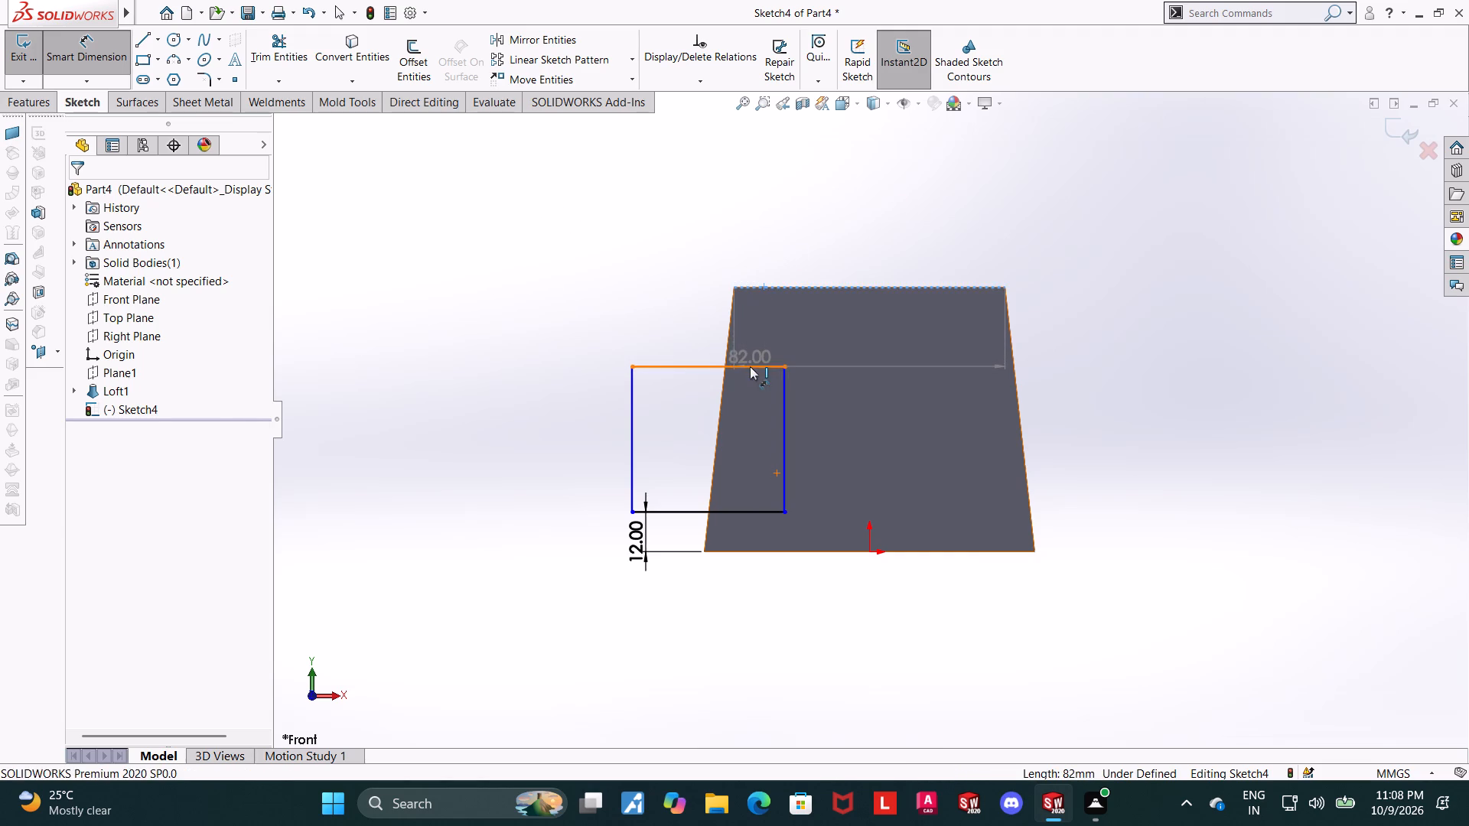
pyautogui.click(750, 366)
pyautogui.click(630, 337)
pyautogui.press('3')
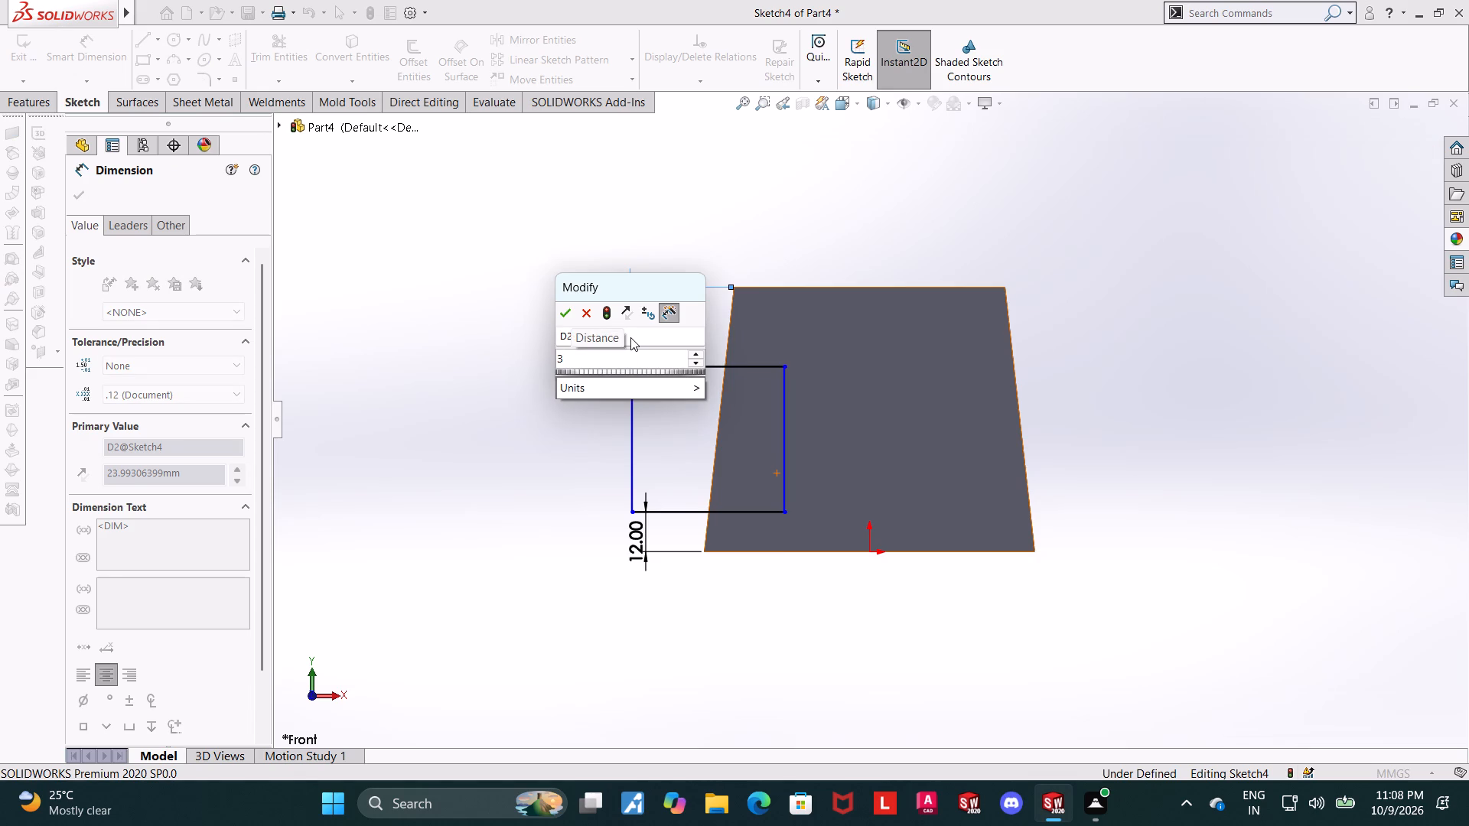
pyautogui.press('6')
pyautogui.press('Return')
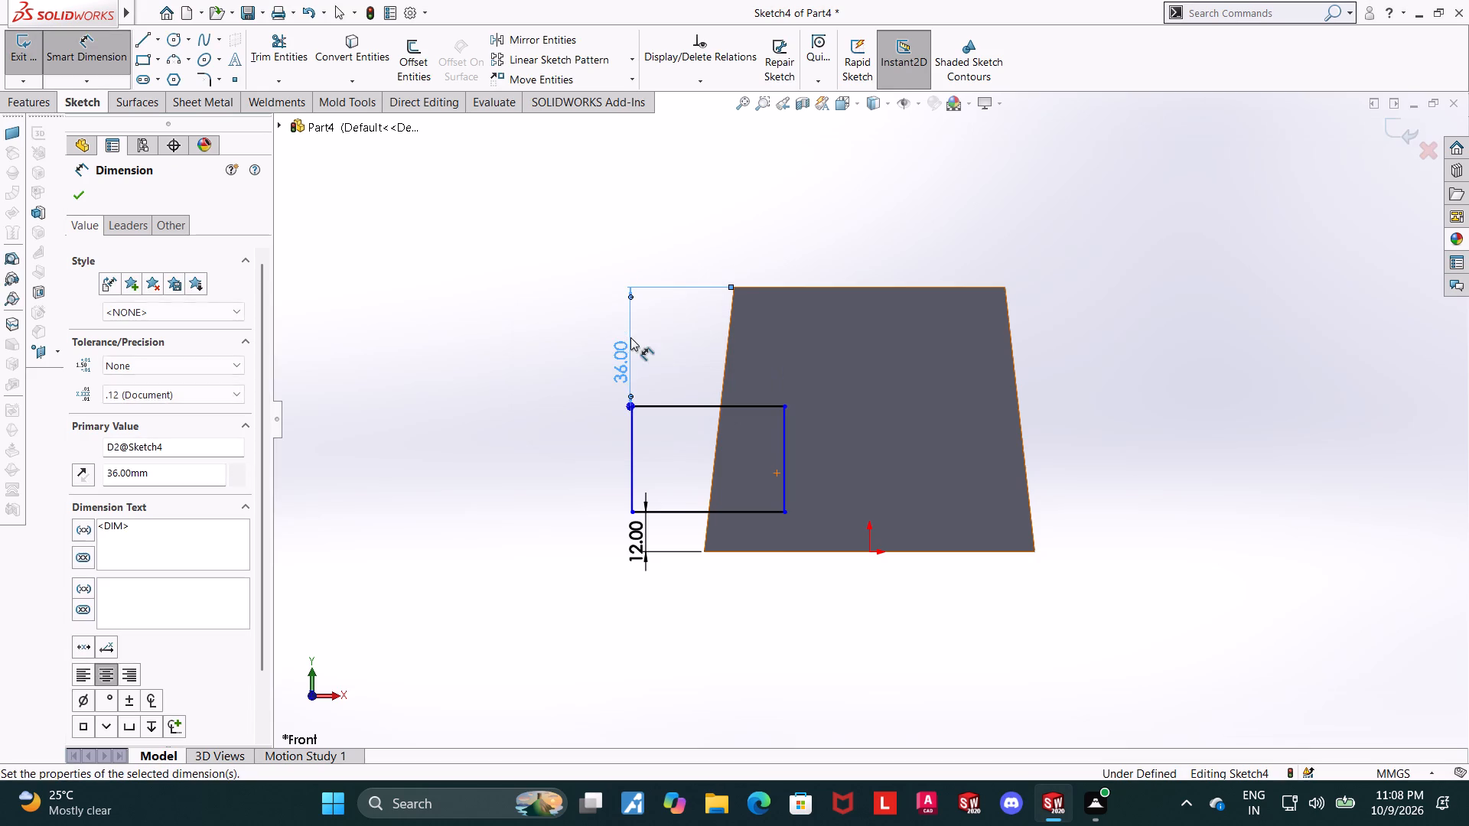
# Dimension the rectangle's inner vertical edge to 30 mm from the origin.
pyautogui.press('Escape')
pyautogui.press('Escape')
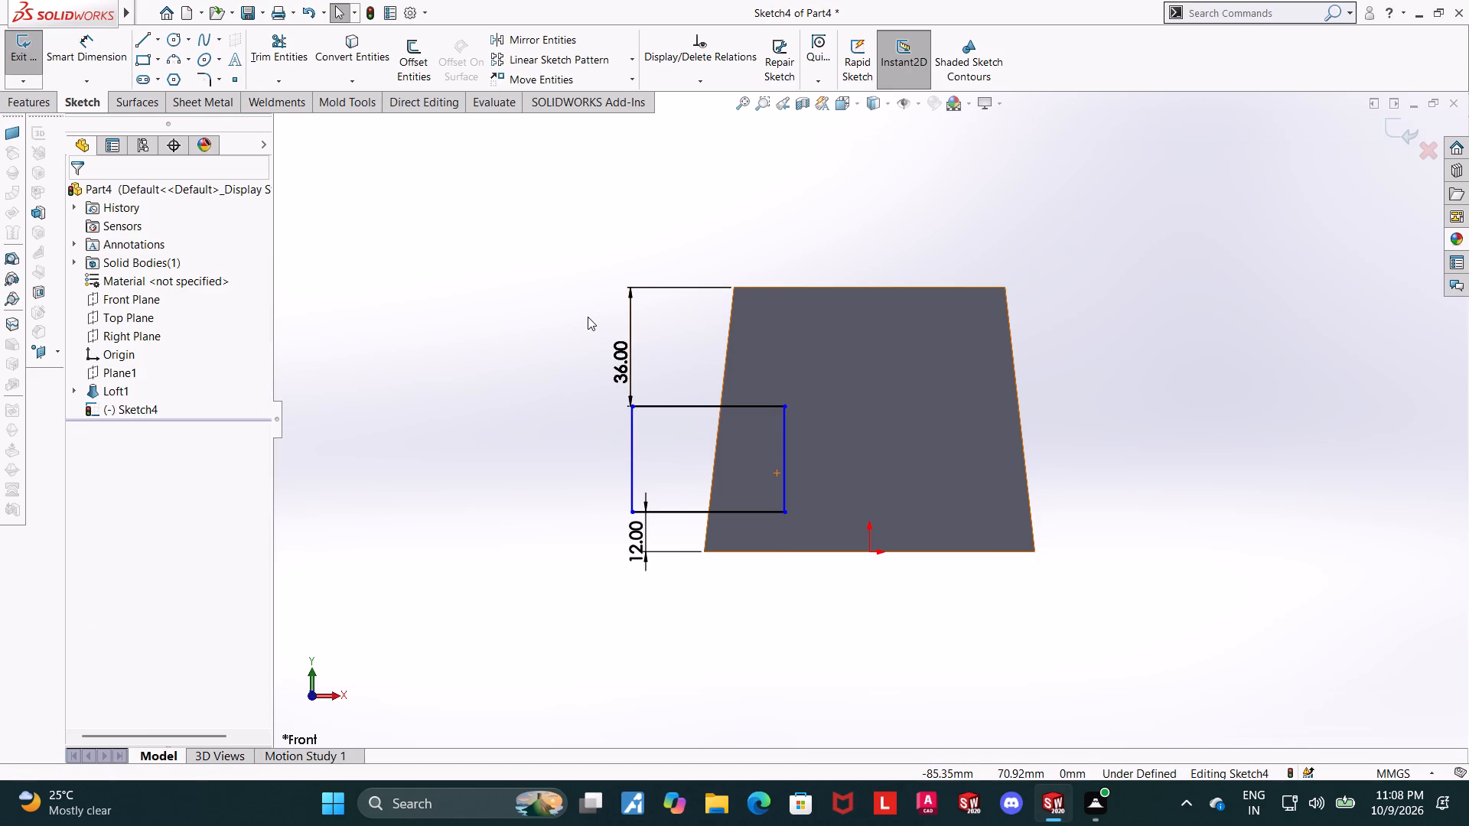
pyautogui.click(101, 58)
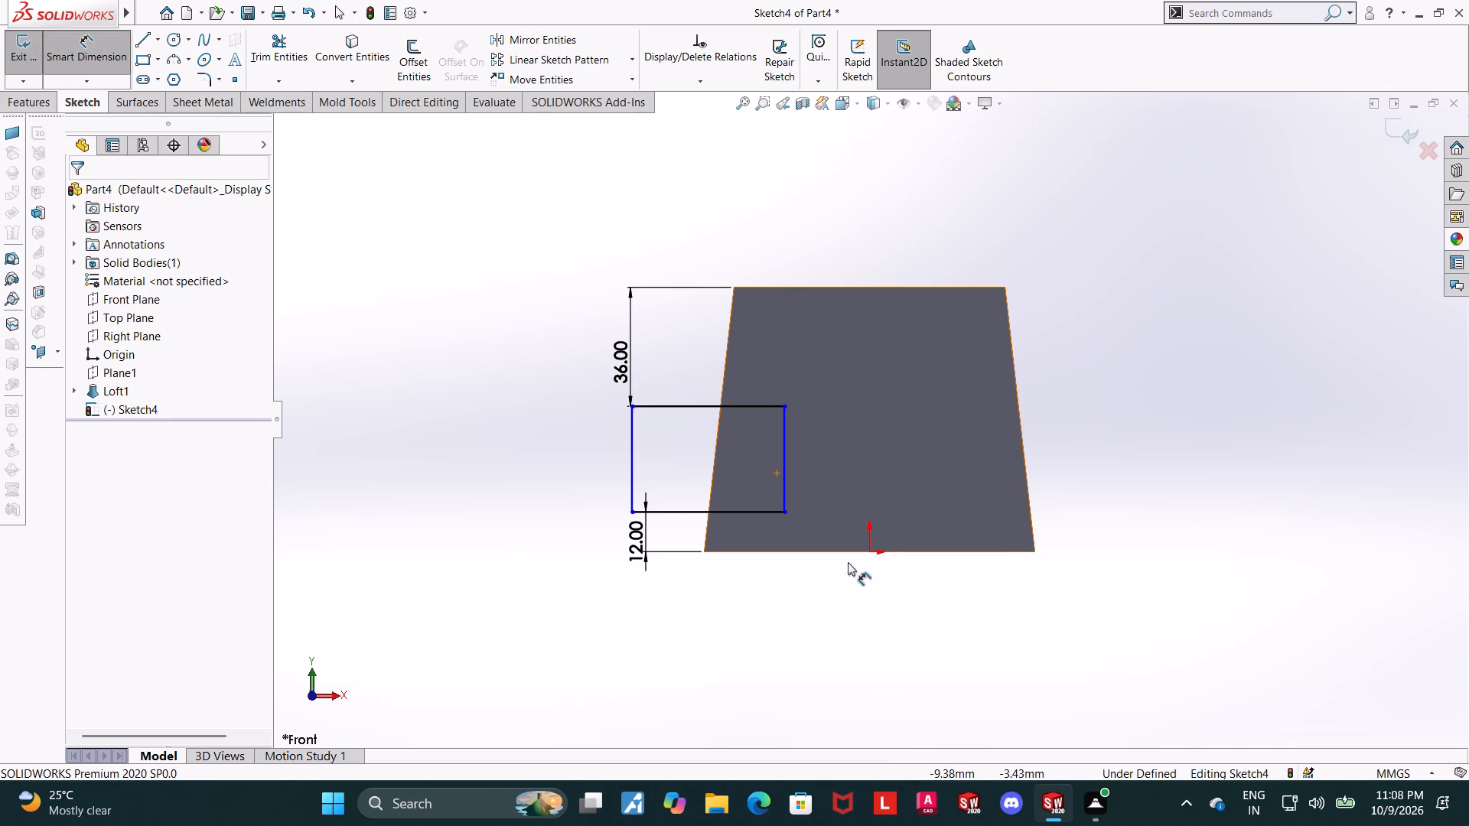
pyautogui.click(872, 554)
pyautogui.click(787, 462)
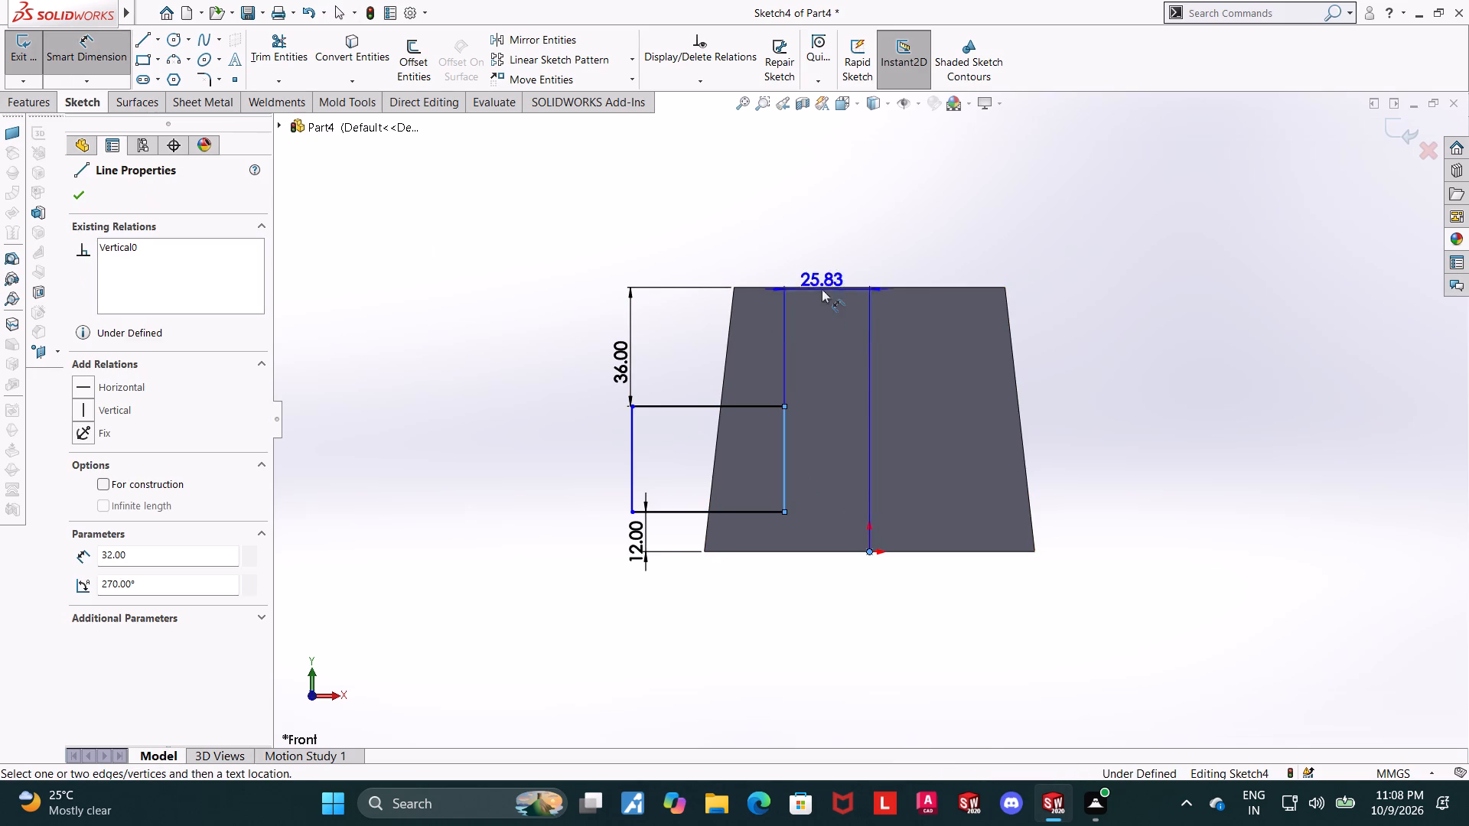
pyautogui.click(816, 240)
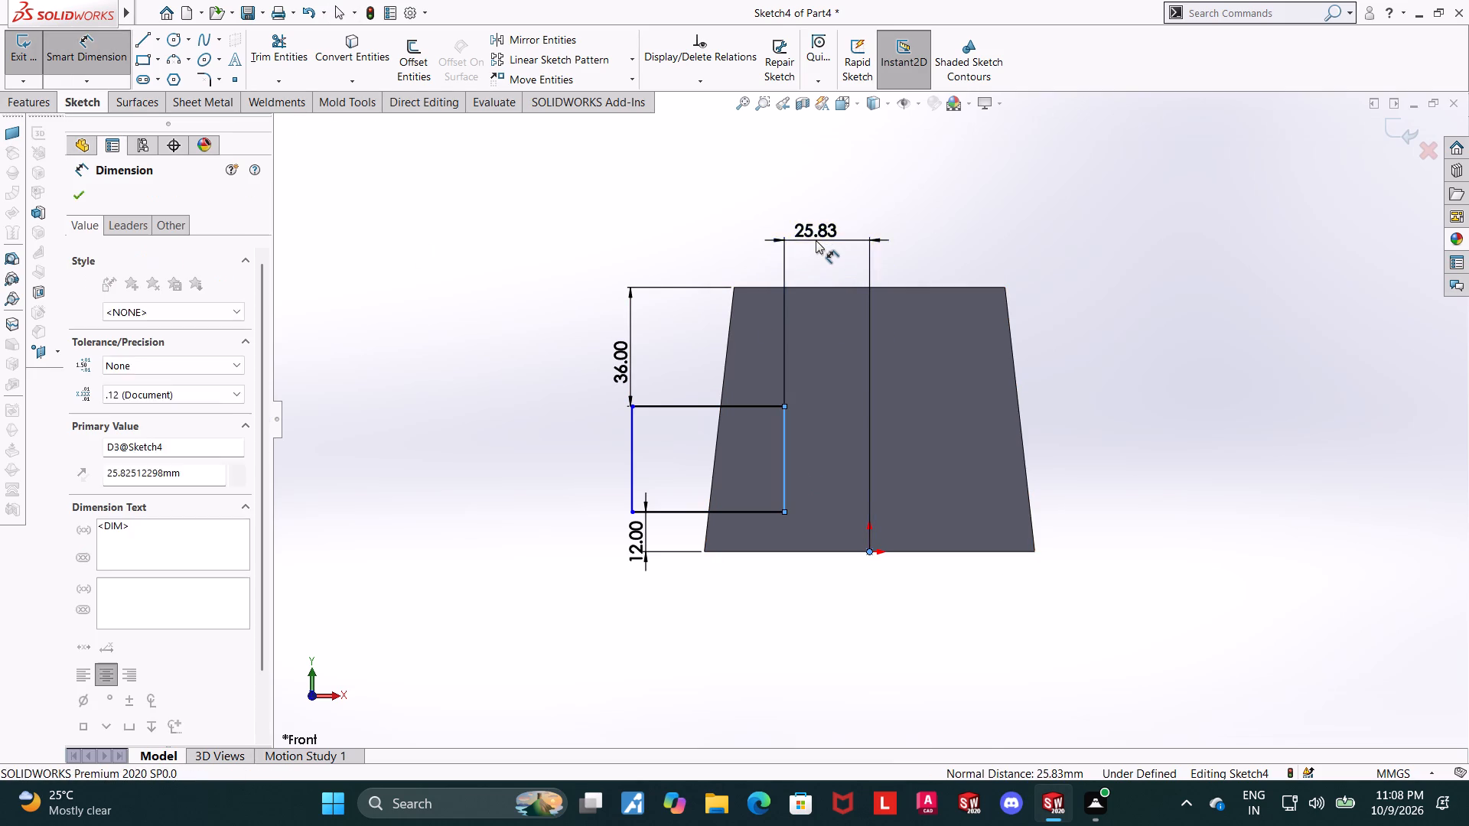
pyautogui.press('4')
pyautogui.press('1')
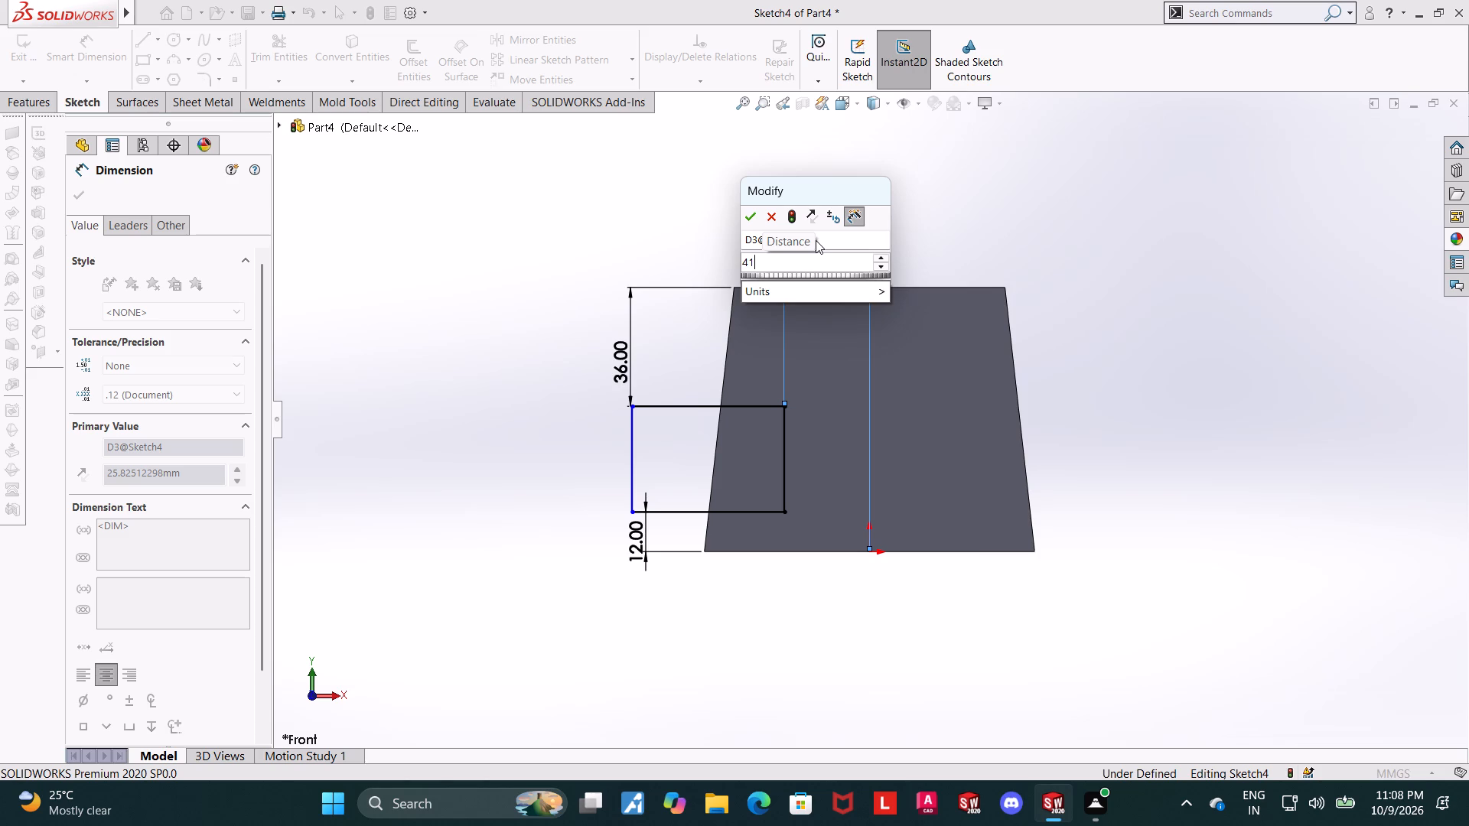
pyautogui.press('Escape')
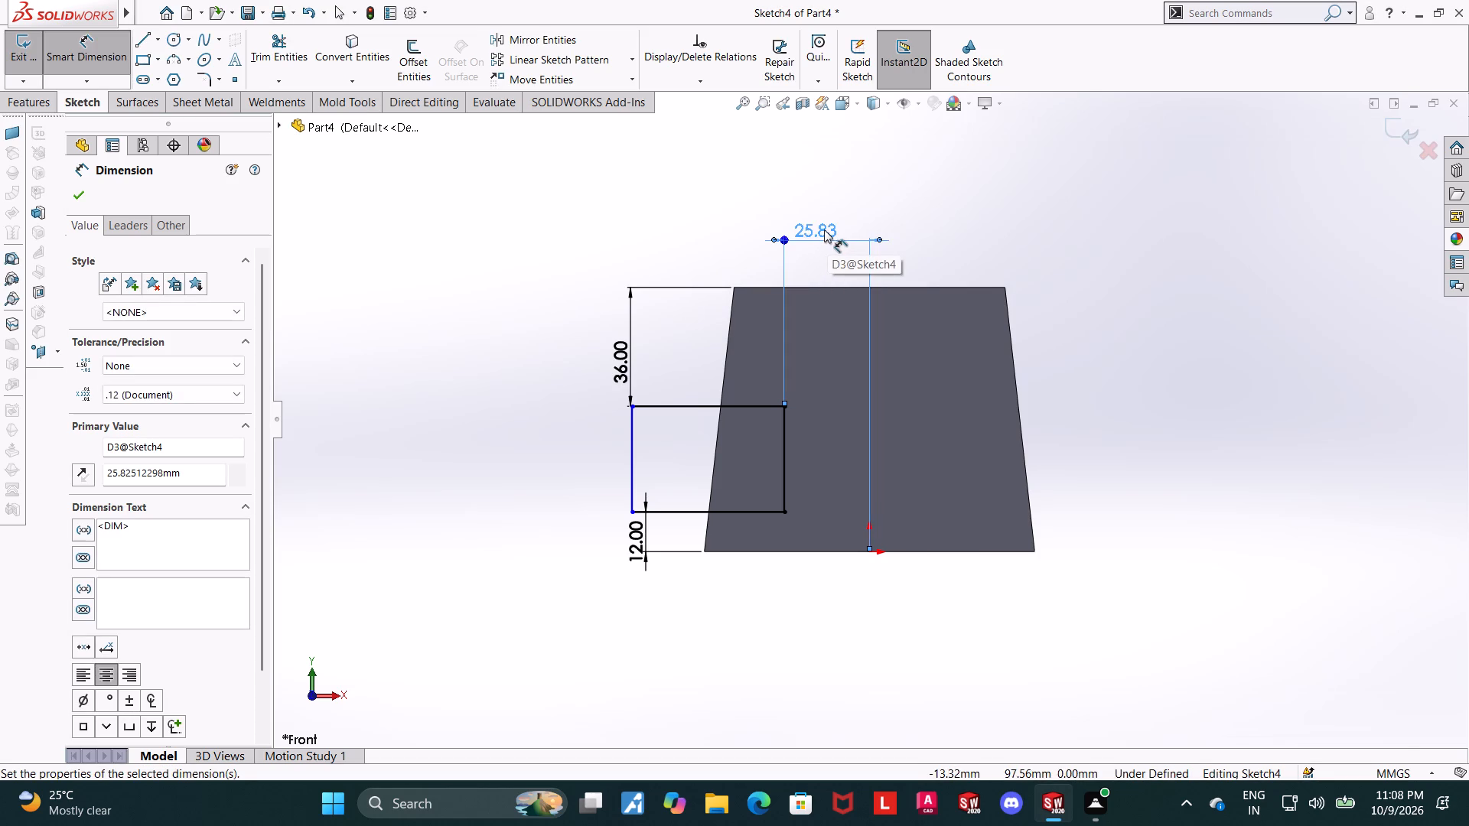
pyautogui.doubleClick(824, 229)
pyautogui.write('30')
pyautogui.press('Return')
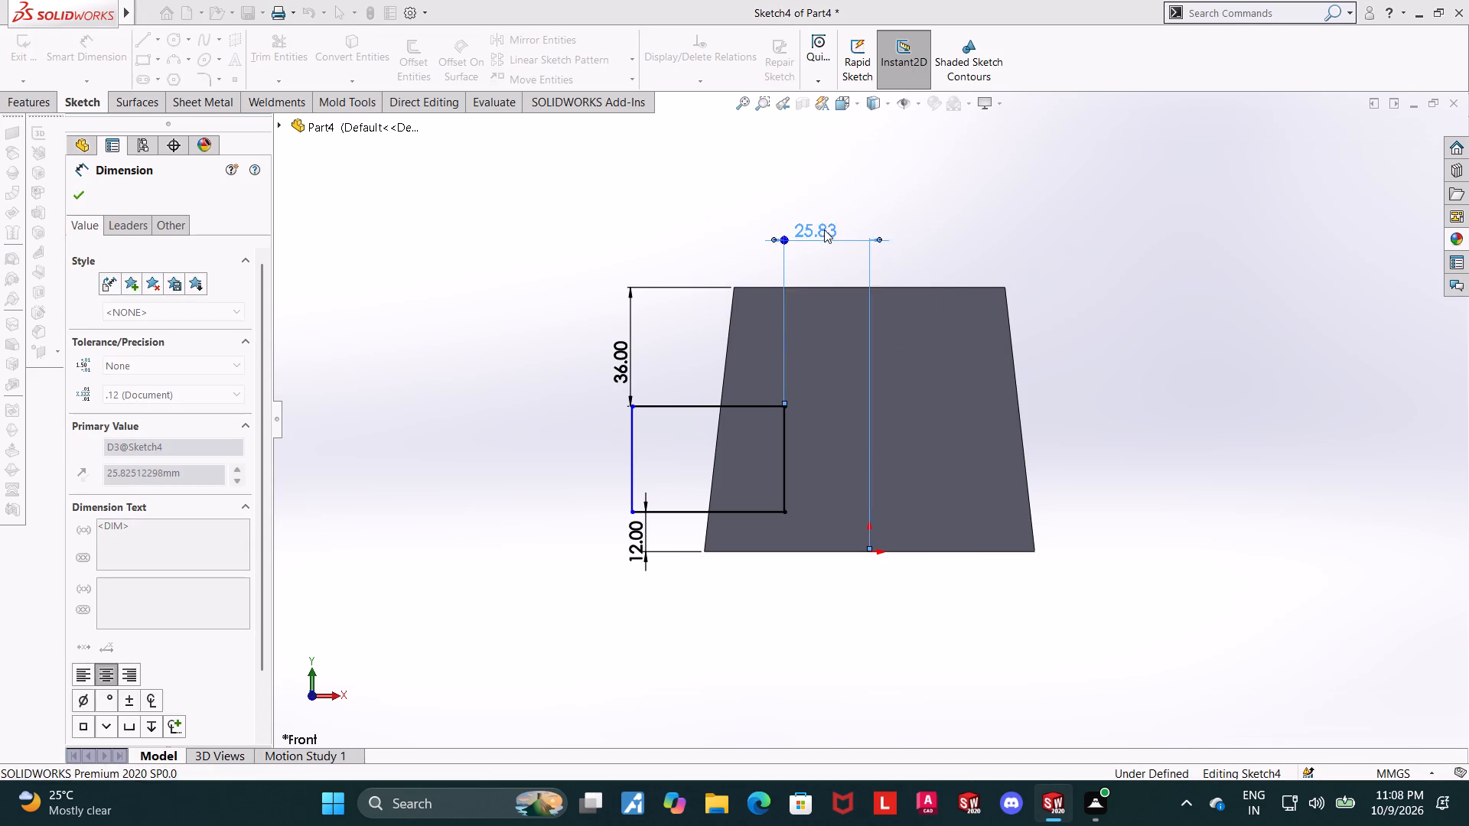
pyautogui.press('Escape')
pyautogui.press('Escape')
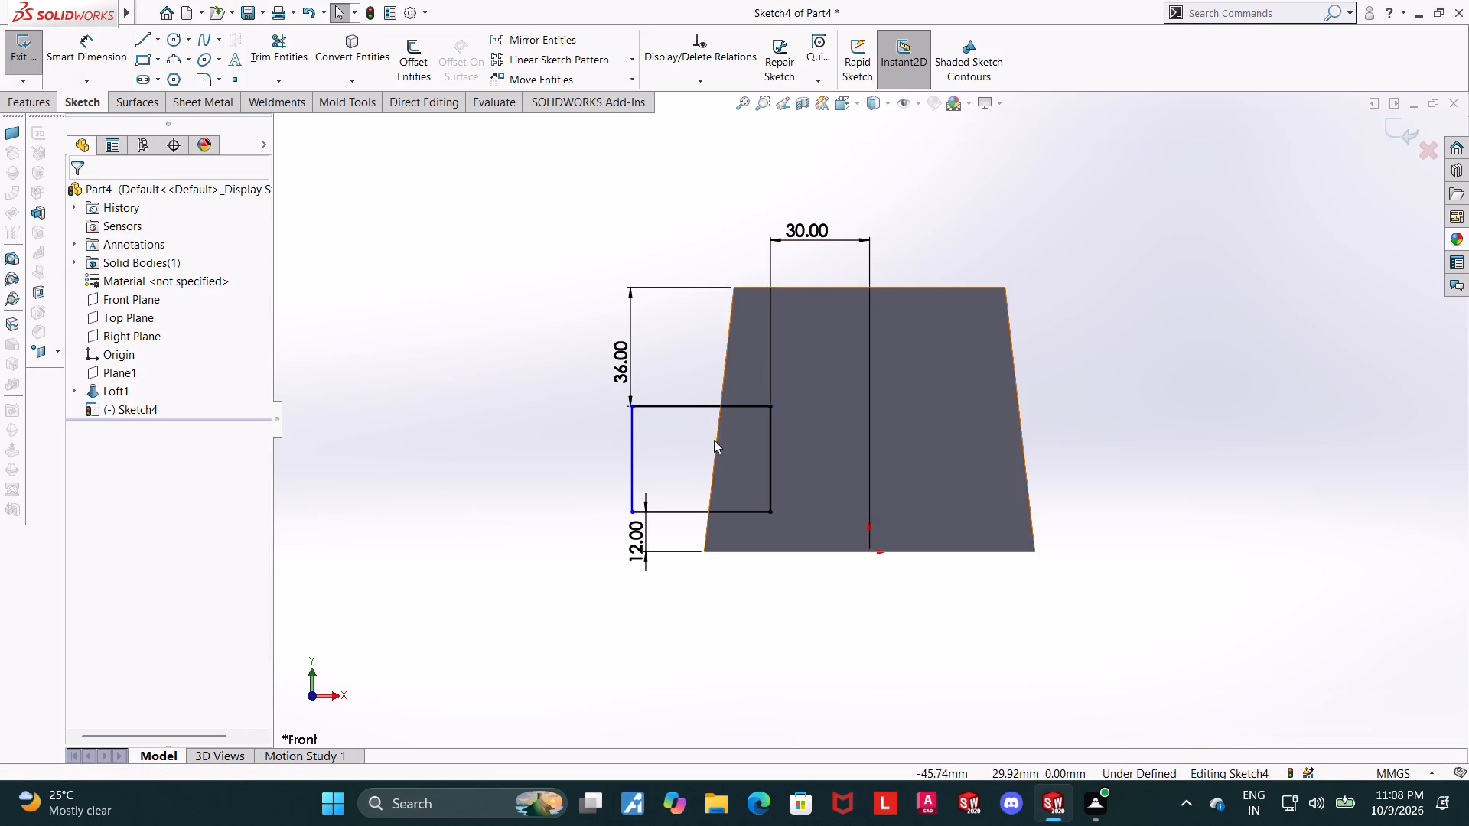
pyautogui.press('Escape')
# Move the rectangle's outer vertical edge toward the body so the rectangle is about 29 mm wide.
pyautogui.moveTo(634, 470); pyautogui.dragTo(670, 467)
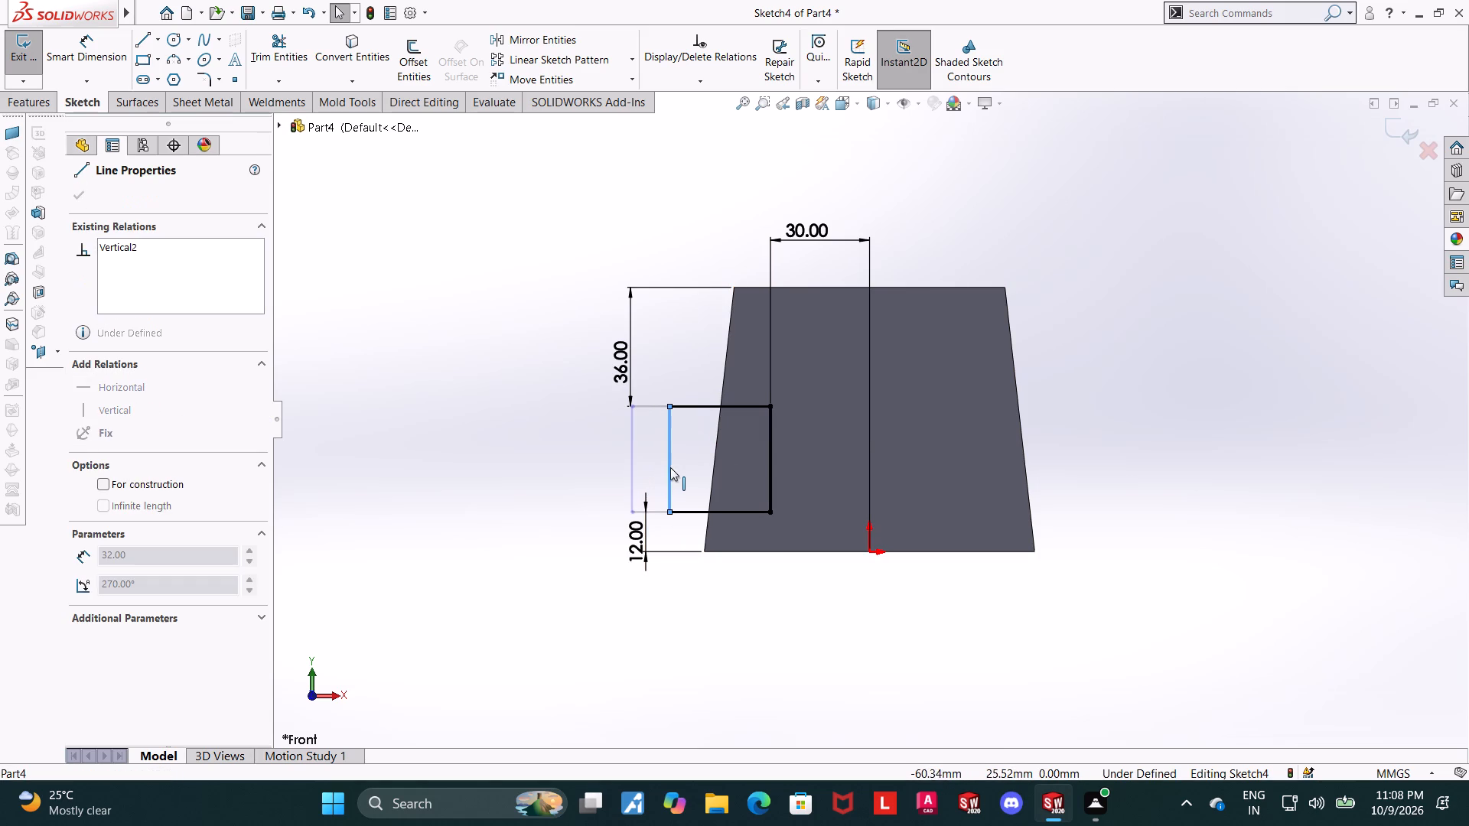
pyautogui.moveTo(670, 467); pyautogui.dragTo(673, 467)
pyautogui.press('Escape')
pyautogui.press('Escape')
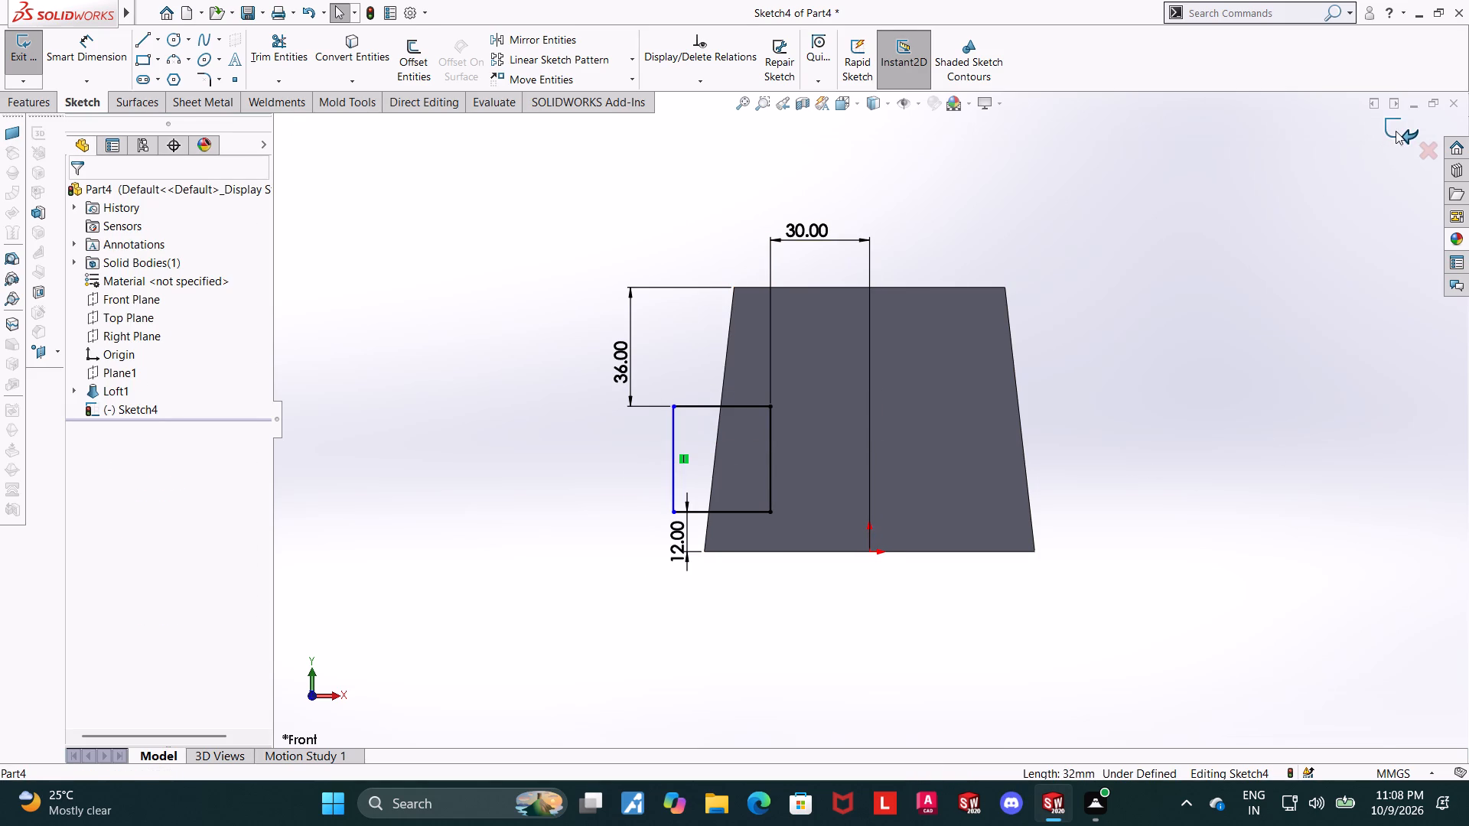
# Exit the sketch and cut-extrude the rectangle Through All - Both to notch the side of the block.
pyautogui.click(1399, 129)
pyautogui.moveTo(386, 298); pyautogui.dragTo(435, 324, button='middle')
pyautogui.click(276, 62)
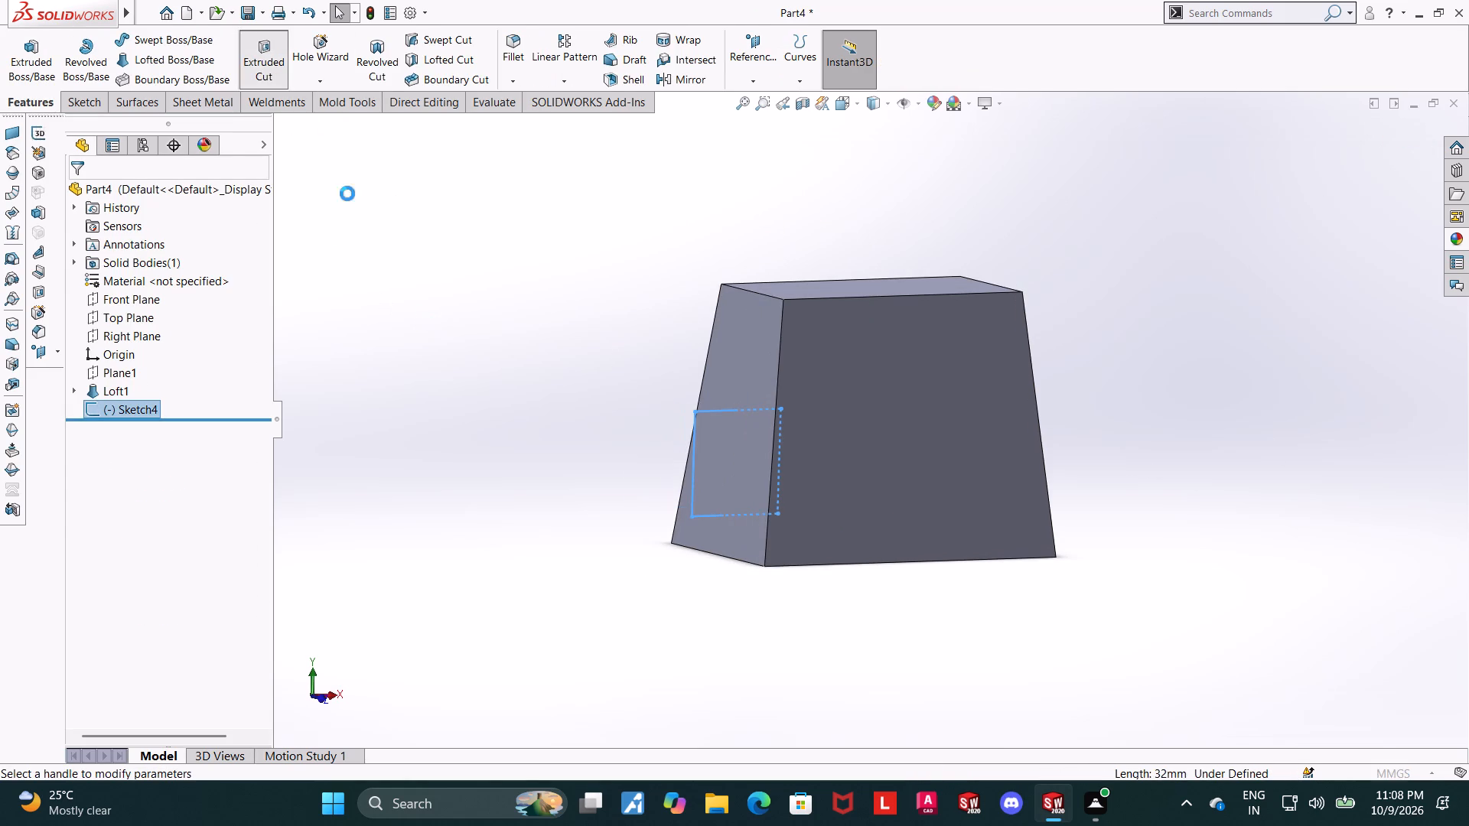
pyautogui.click(154, 304)
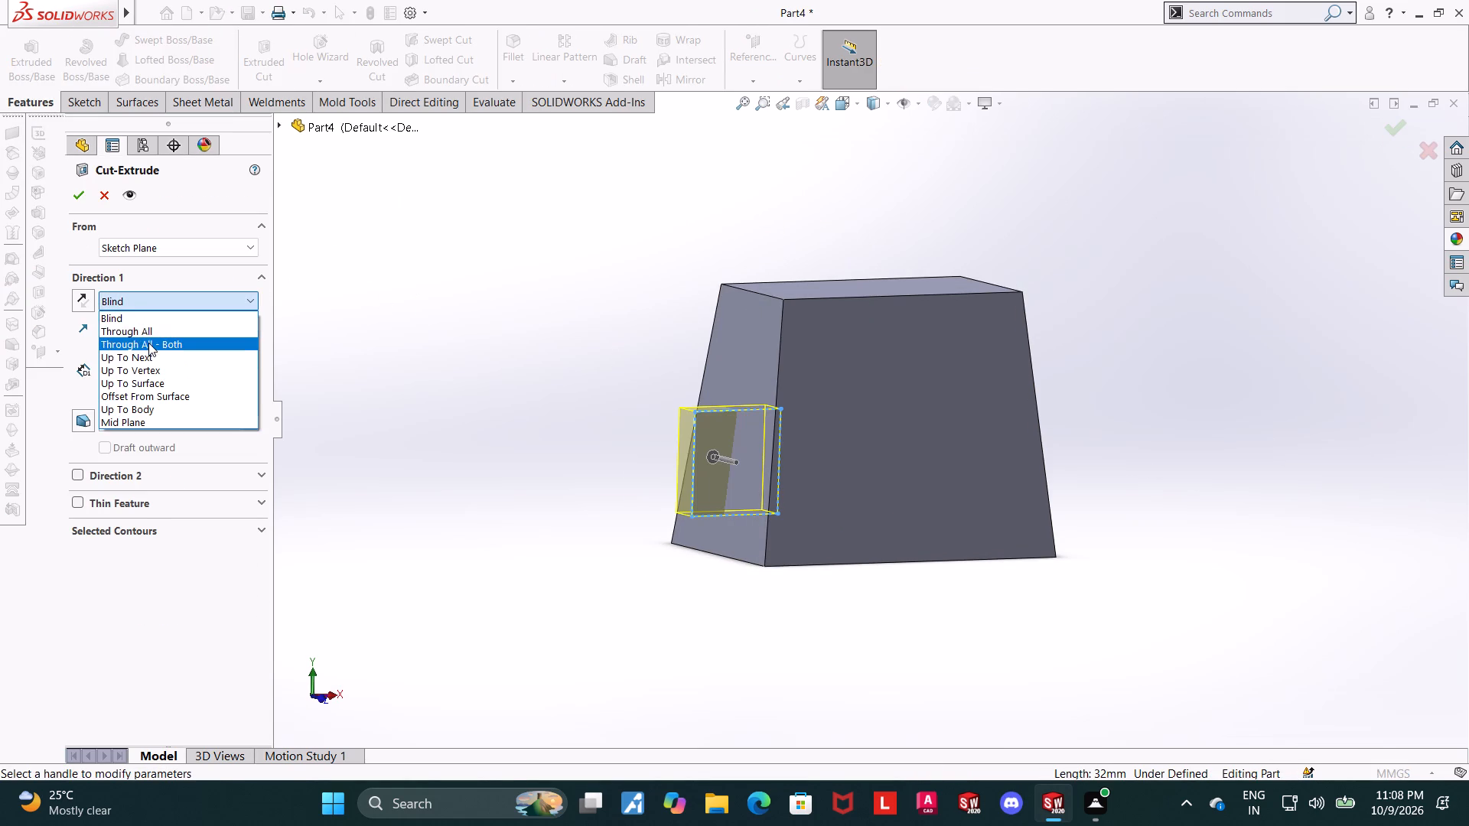
pyautogui.click(148, 343)
pyautogui.click(84, 181)
pyautogui.click(79, 193)
pyautogui.click(445, 415)
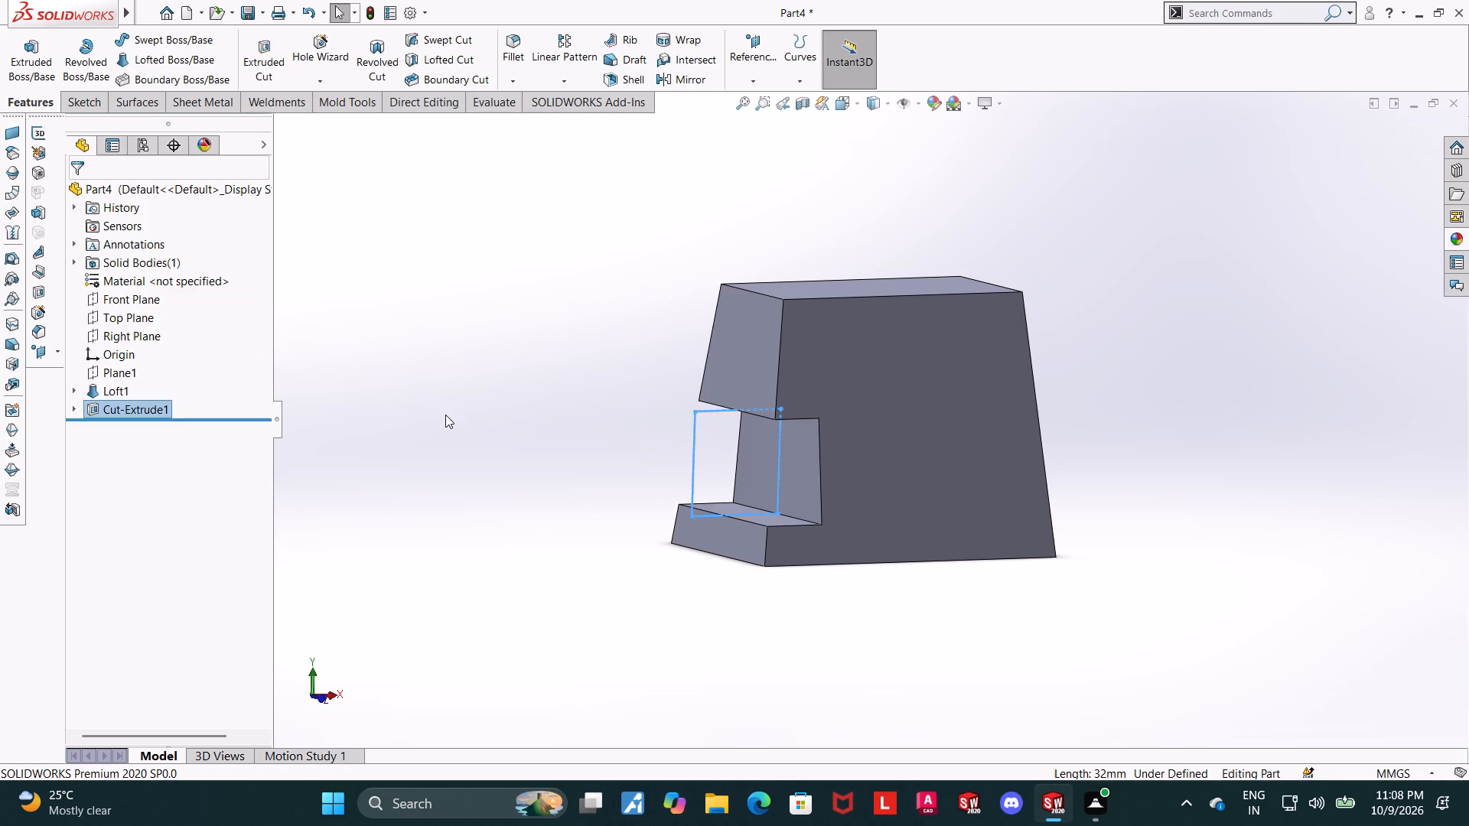
# Examine the side notch in the lofted block from several angles.
pyautogui.moveTo(450, 429); pyautogui.dragTo(475, 506, button='middle')
pyautogui.scroll(1, 903, 460)
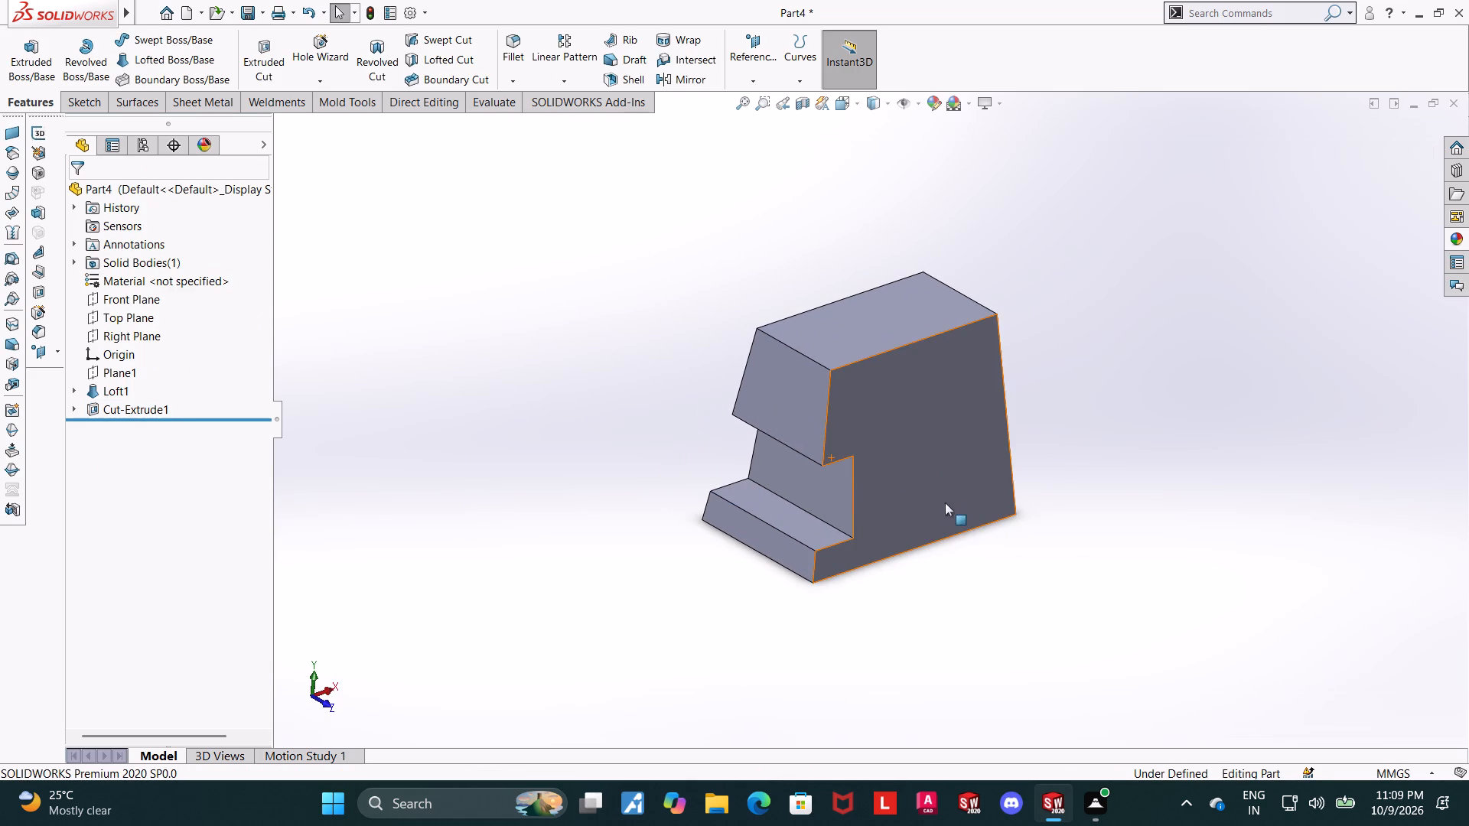
pyautogui.moveTo(963, 515); pyautogui.dragTo(938, 503, button='middle')
pyautogui.scroll(1, 957, 502)
pyautogui.moveTo(957, 502); pyautogui.dragTo(1015, 345, button='middle')
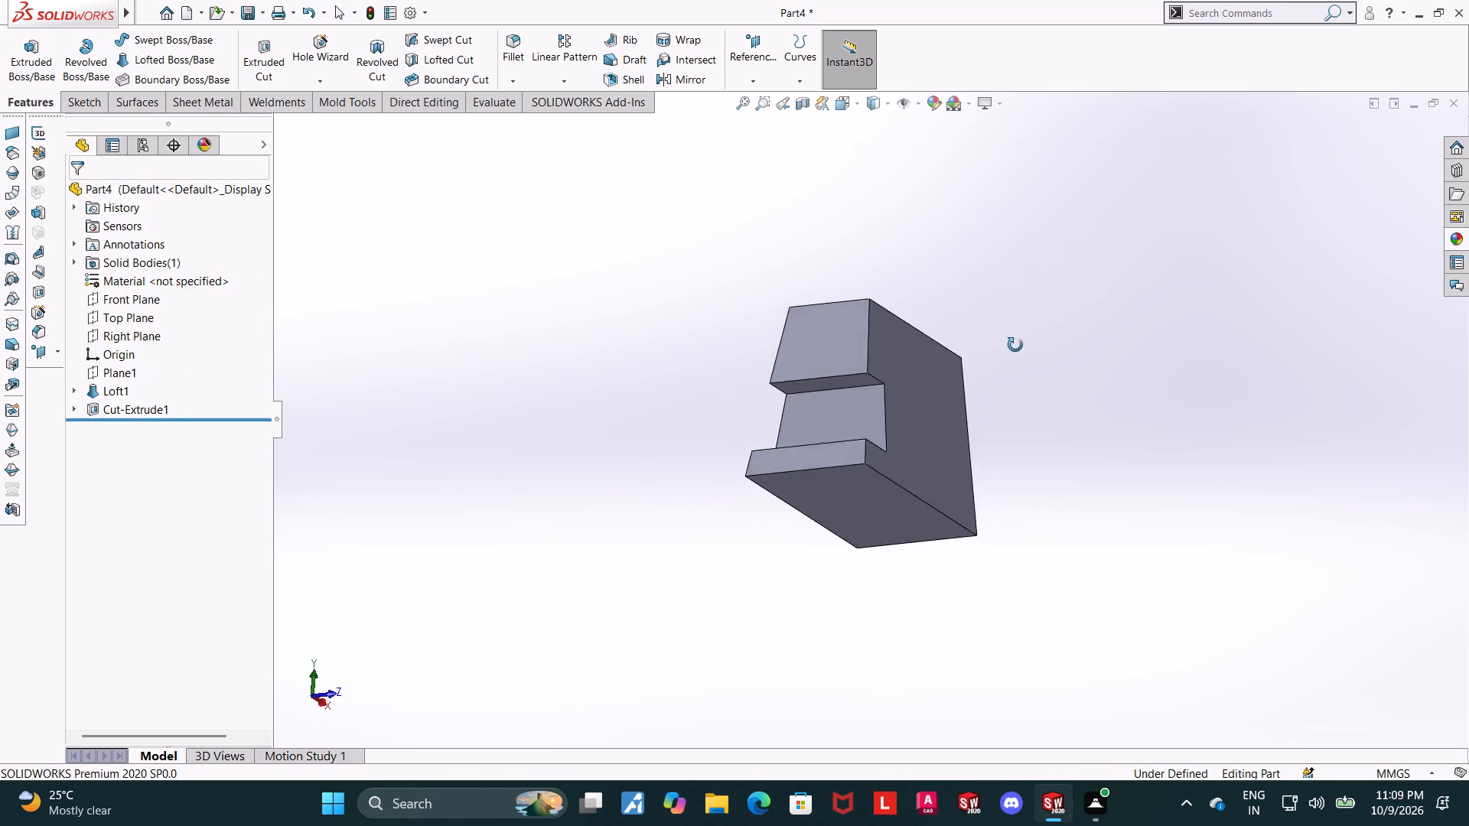
pyautogui.moveTo(1015, 345); pyautogui.dragTo(991, 545, button='middle')
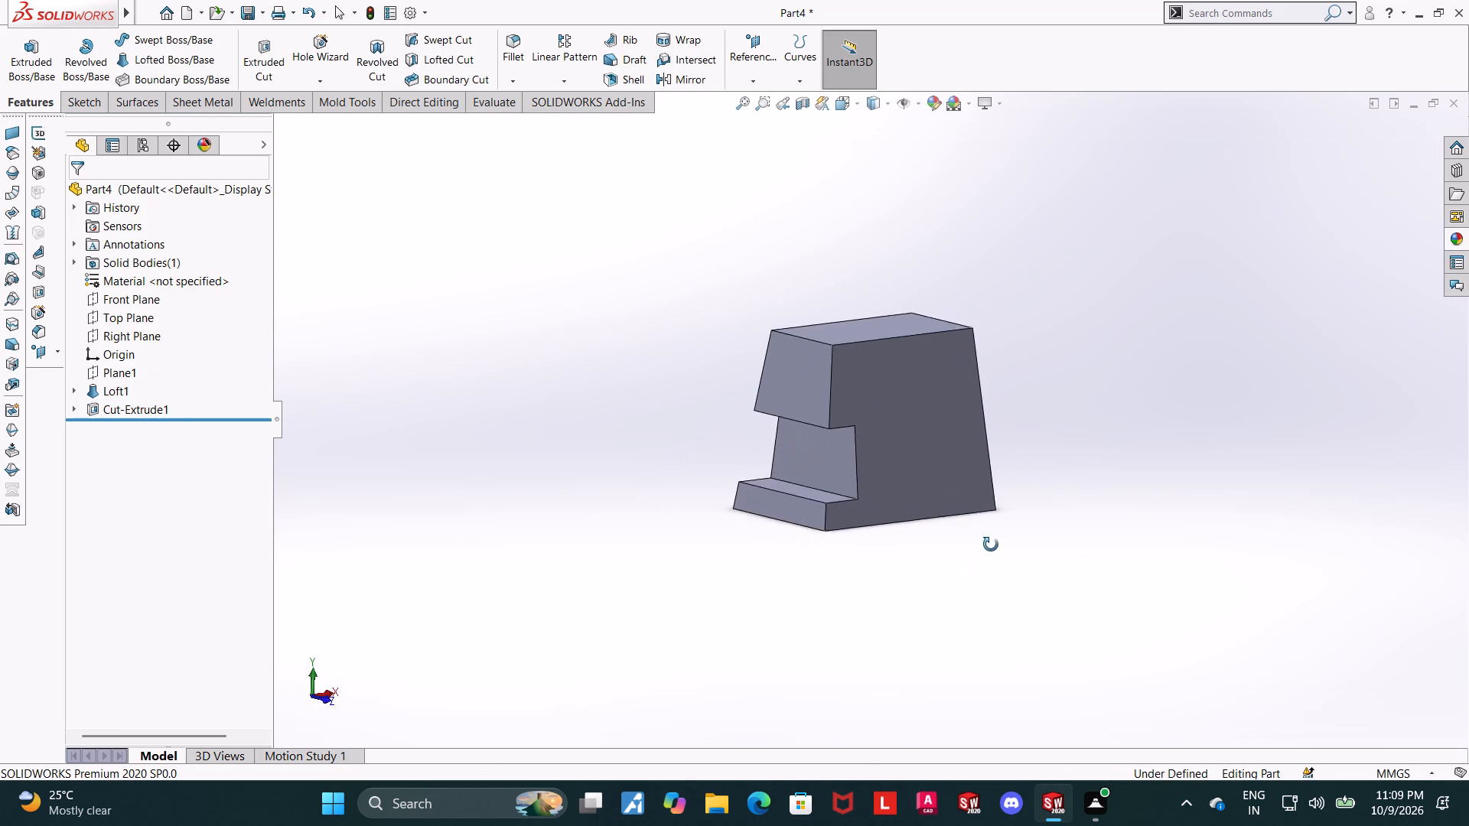
pyautogui.moveTo(991, 545); pyautogui.dragTo(1002, 511, button='middle')
pyautogui.scroll(-2, 1013, 360)
pyautogui.moveTo(897, 411); pyautogui.dragTo(921, 456, button='middle')
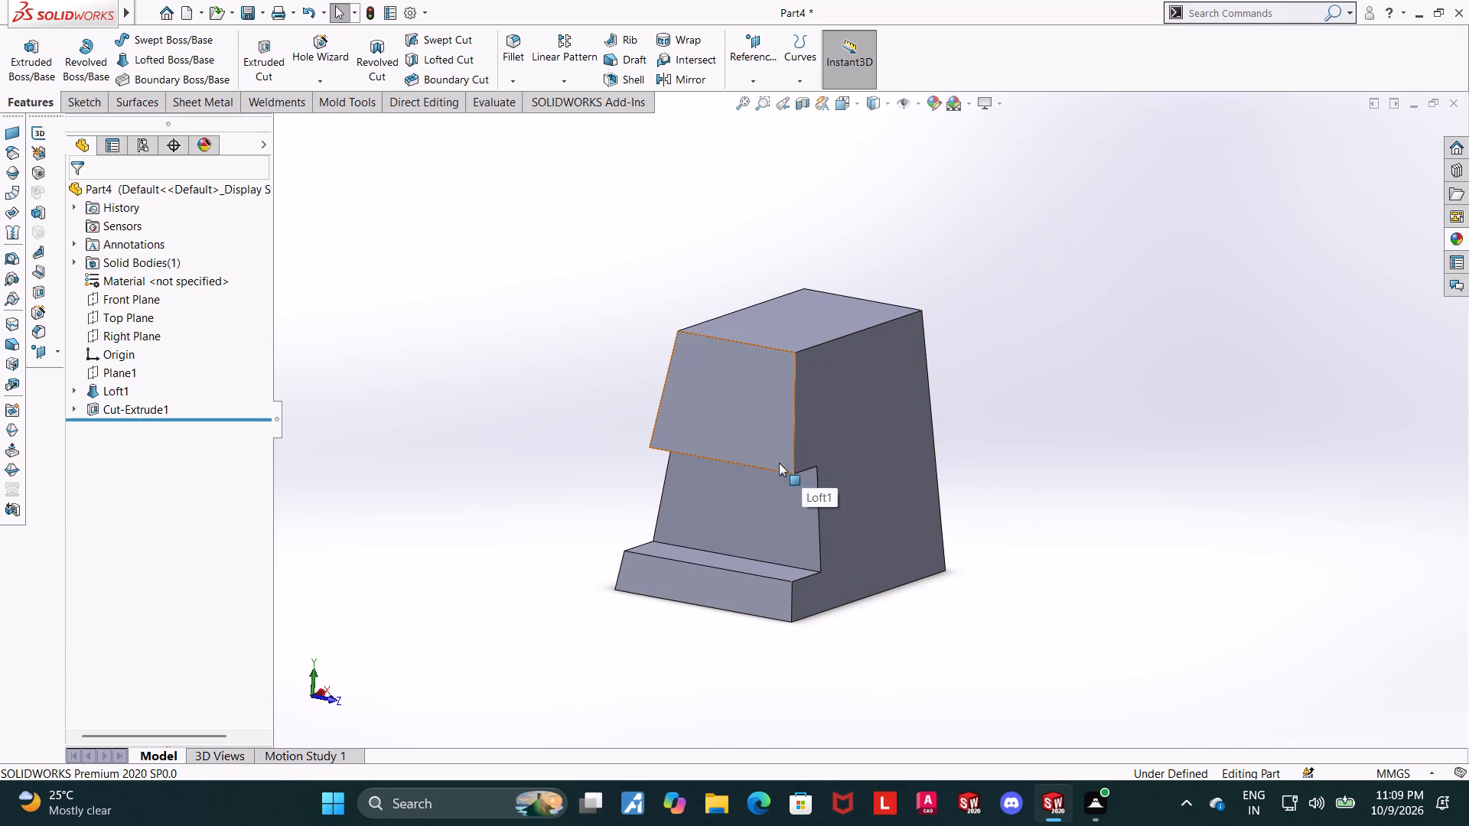
pyautogui.scroll(1, 770, 430)
pyautogui.moveTo(897, 385); pyautogui.dragTo(851, 378, button='middle')
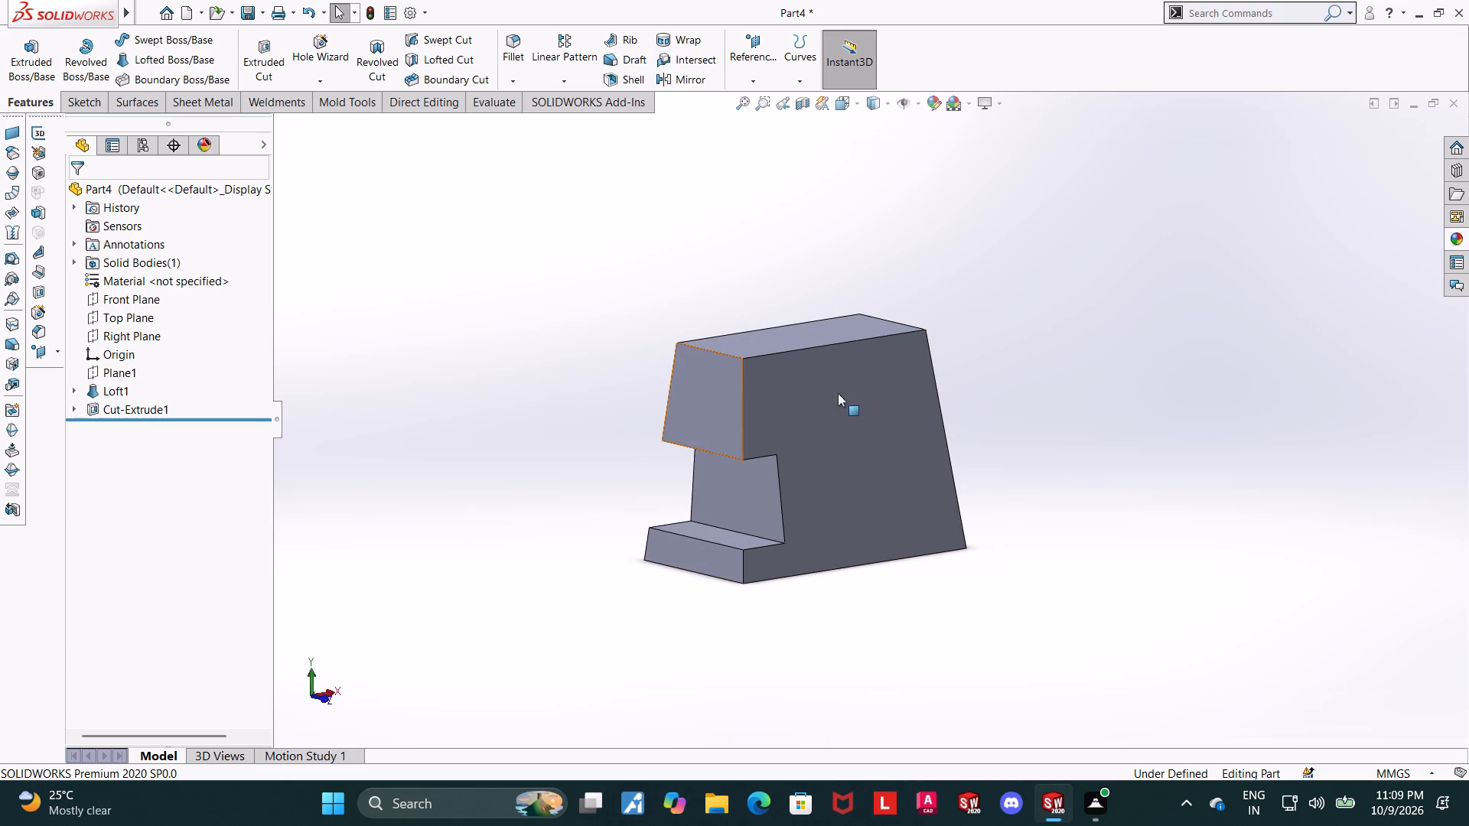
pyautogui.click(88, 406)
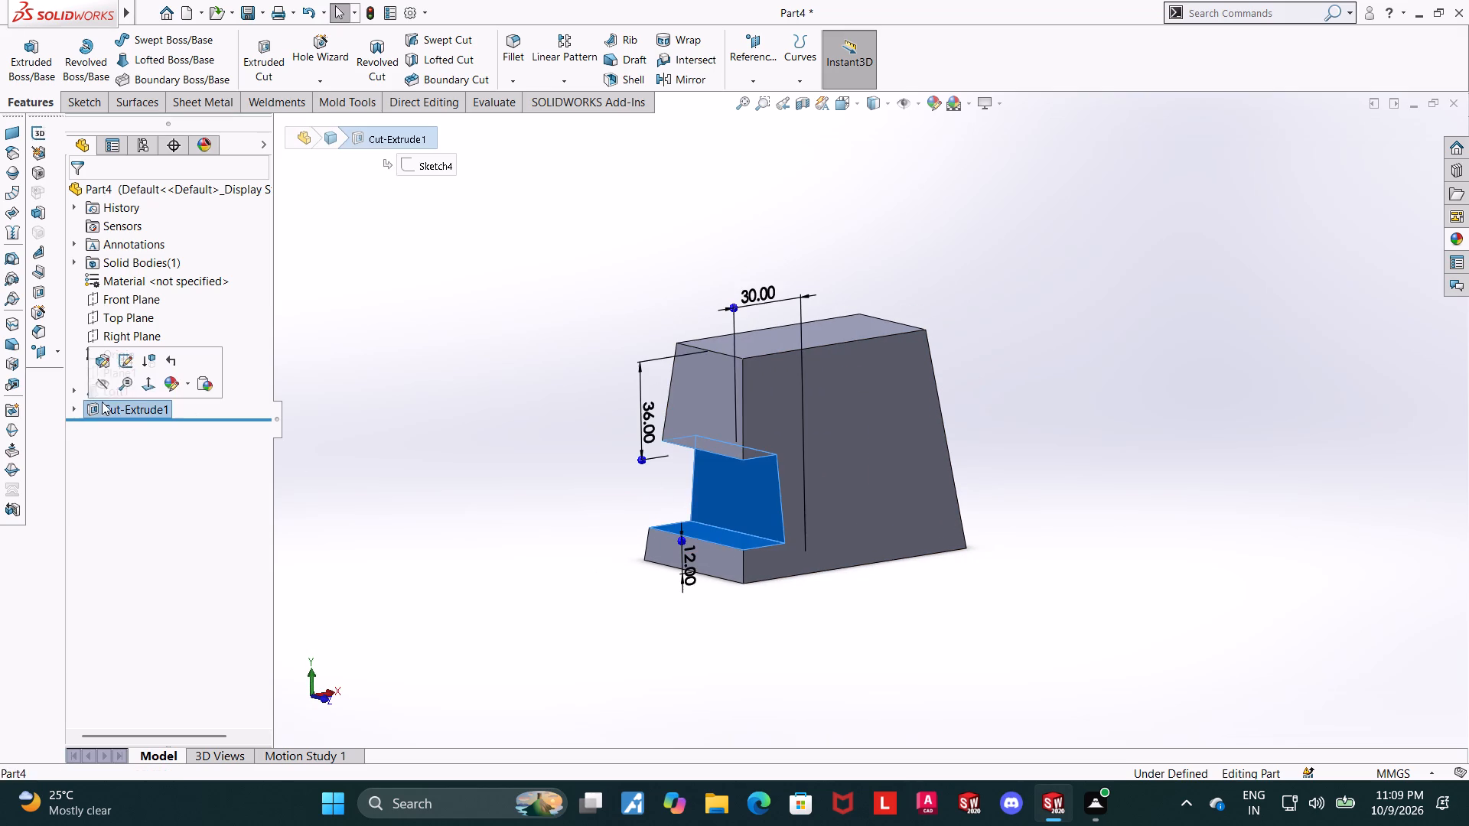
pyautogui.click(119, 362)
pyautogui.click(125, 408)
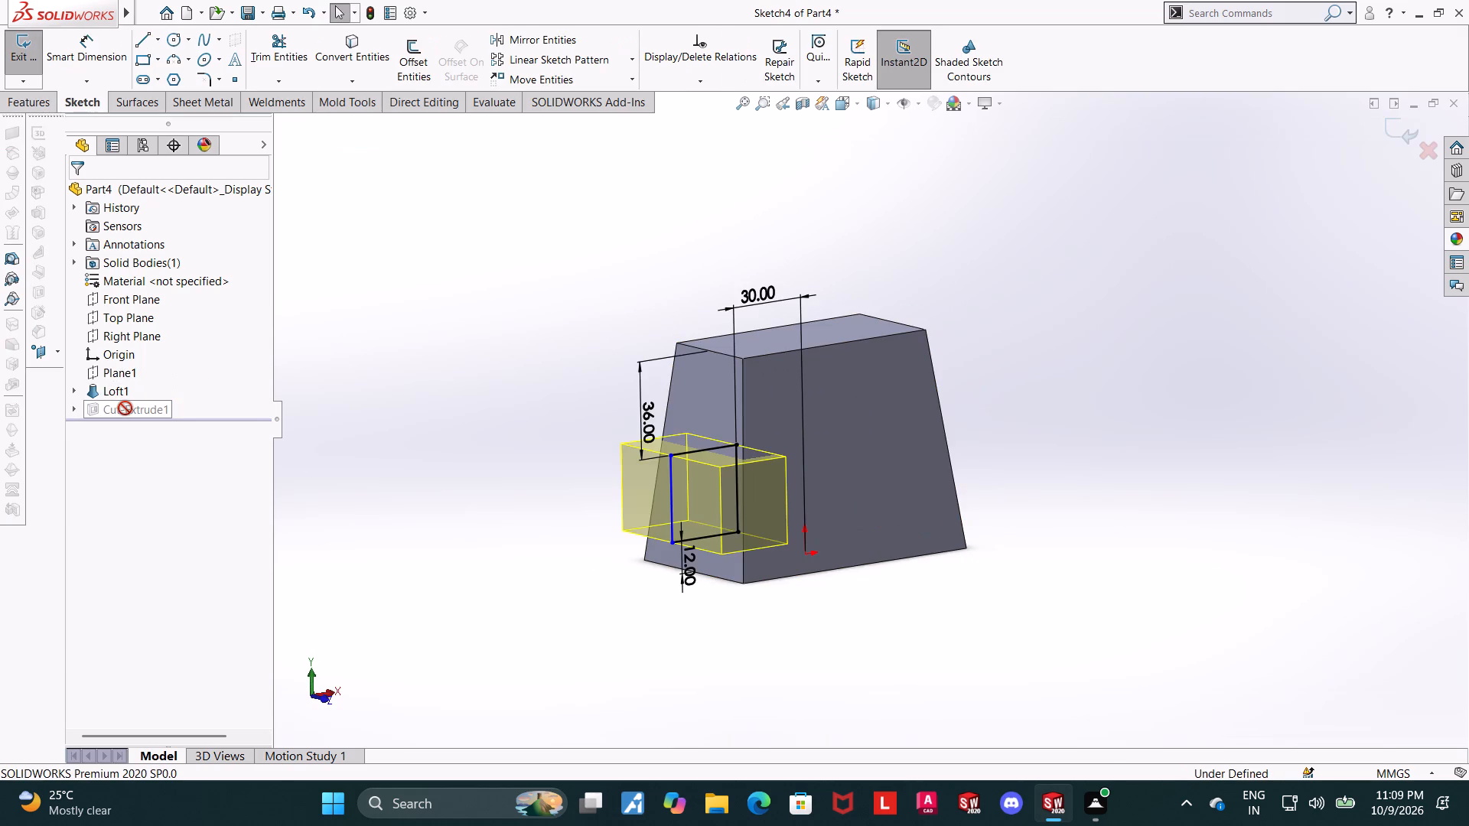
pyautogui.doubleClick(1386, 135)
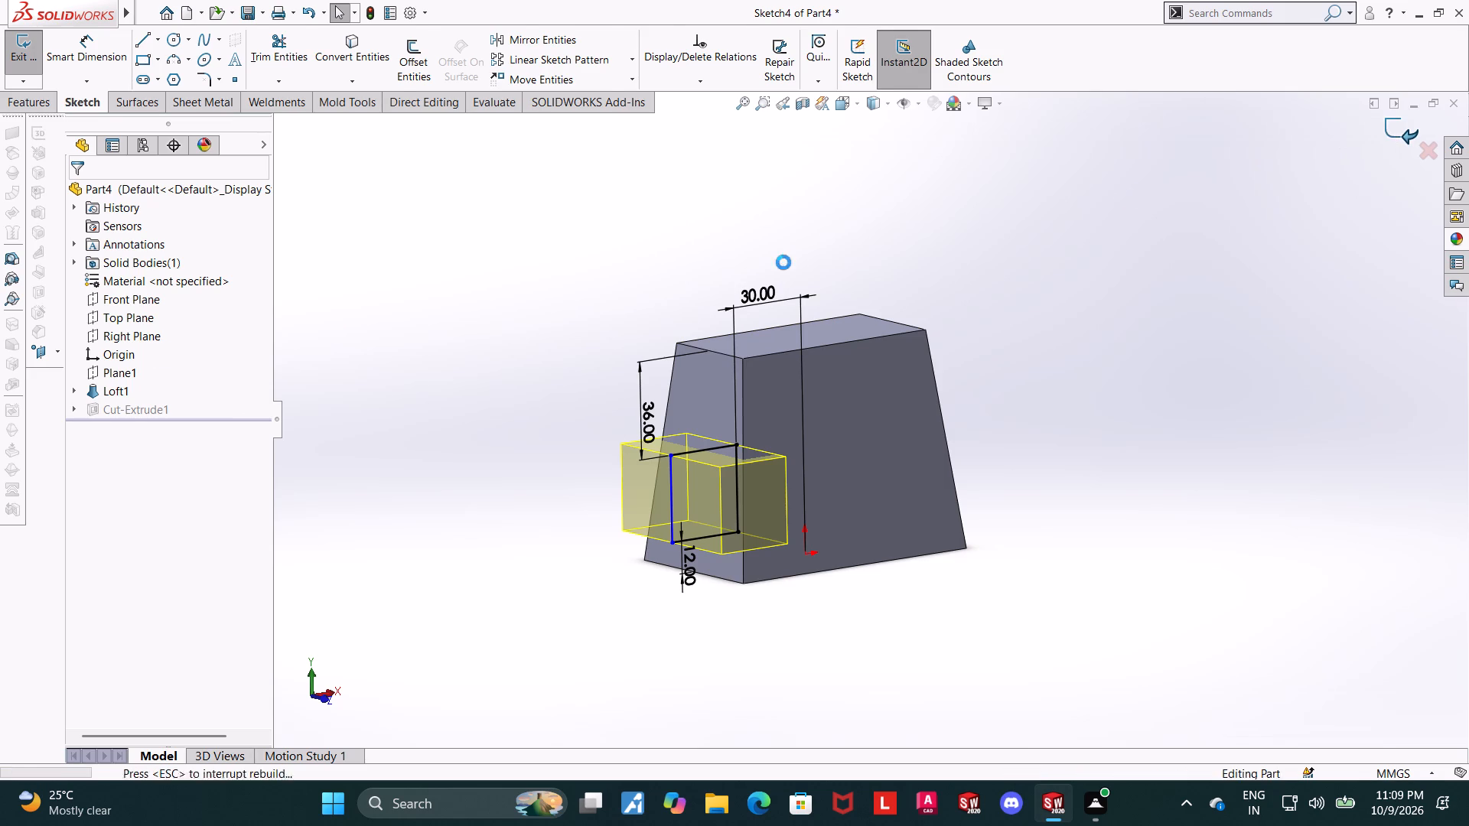
# Reopen the side cut's sketch for editing and orient it face-on.
pyautogui.click(67, 406)
pyautogui.click(77, 405)
pyautogui.click(125, 420)
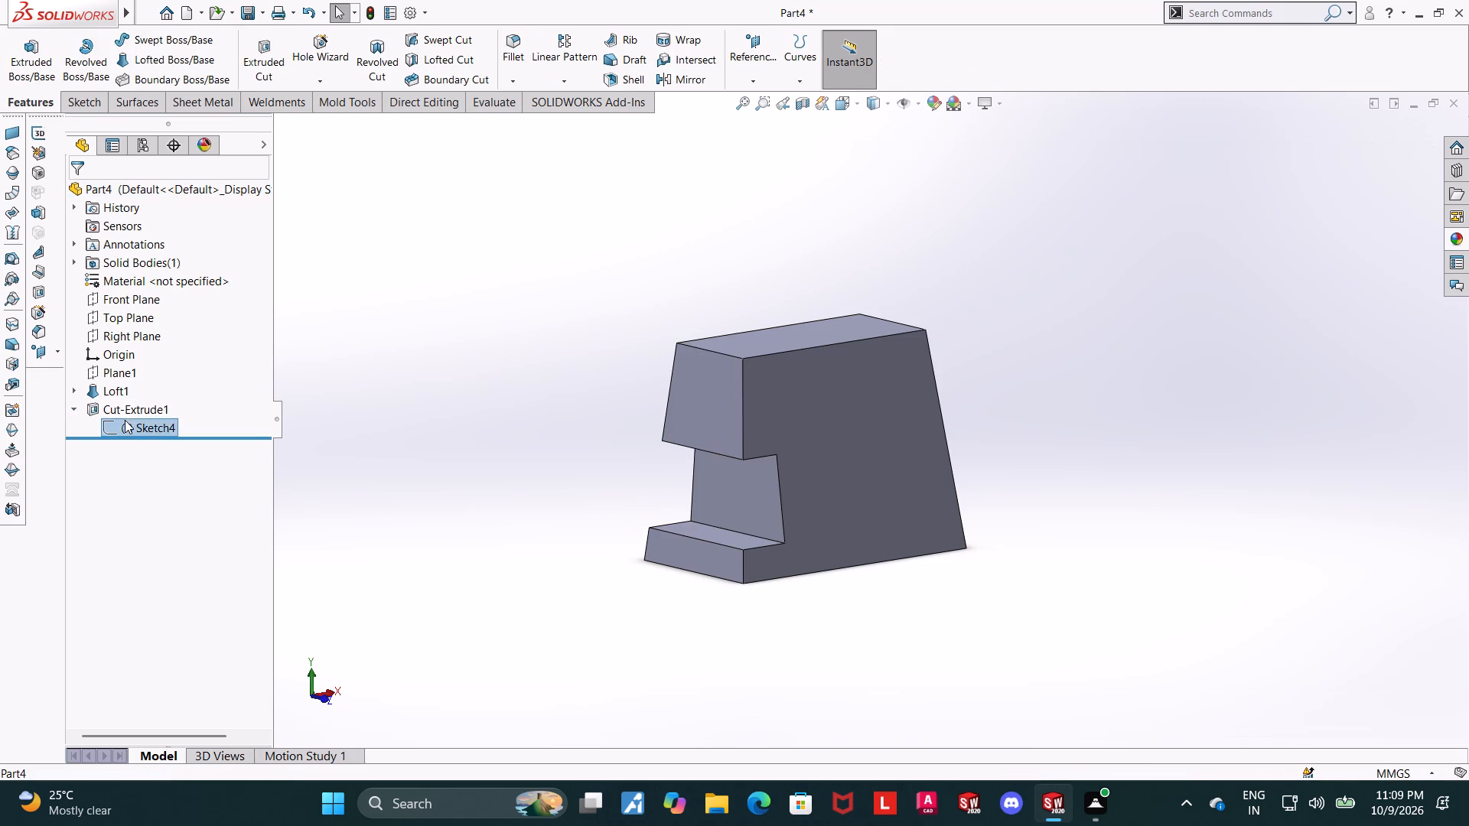
pyautogui.click(142, 384)
pyautogui.click(149, 428)
pyautogui.click(182, 408)
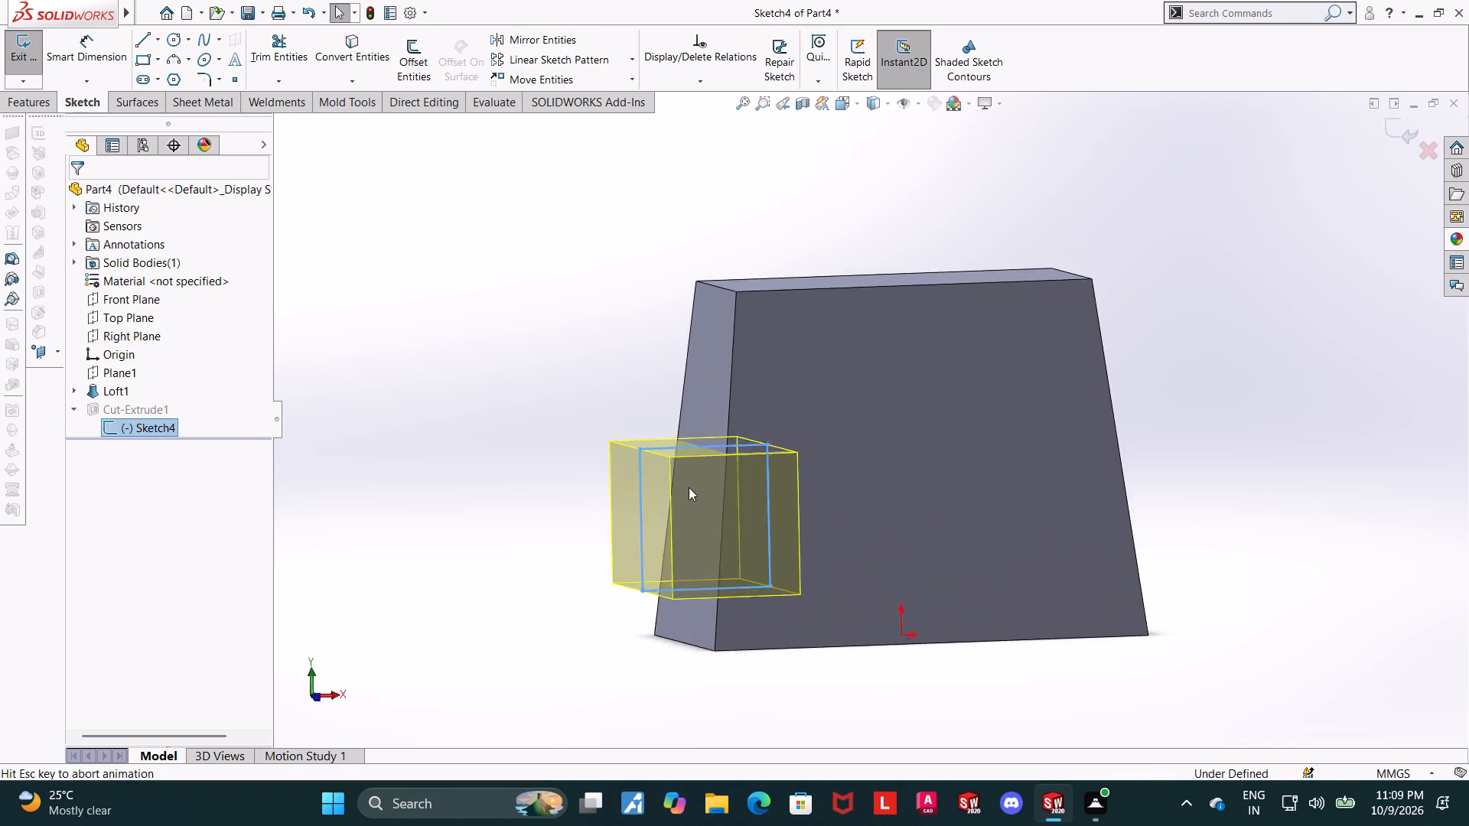
pyautogui.scroll(3, 906, 434)
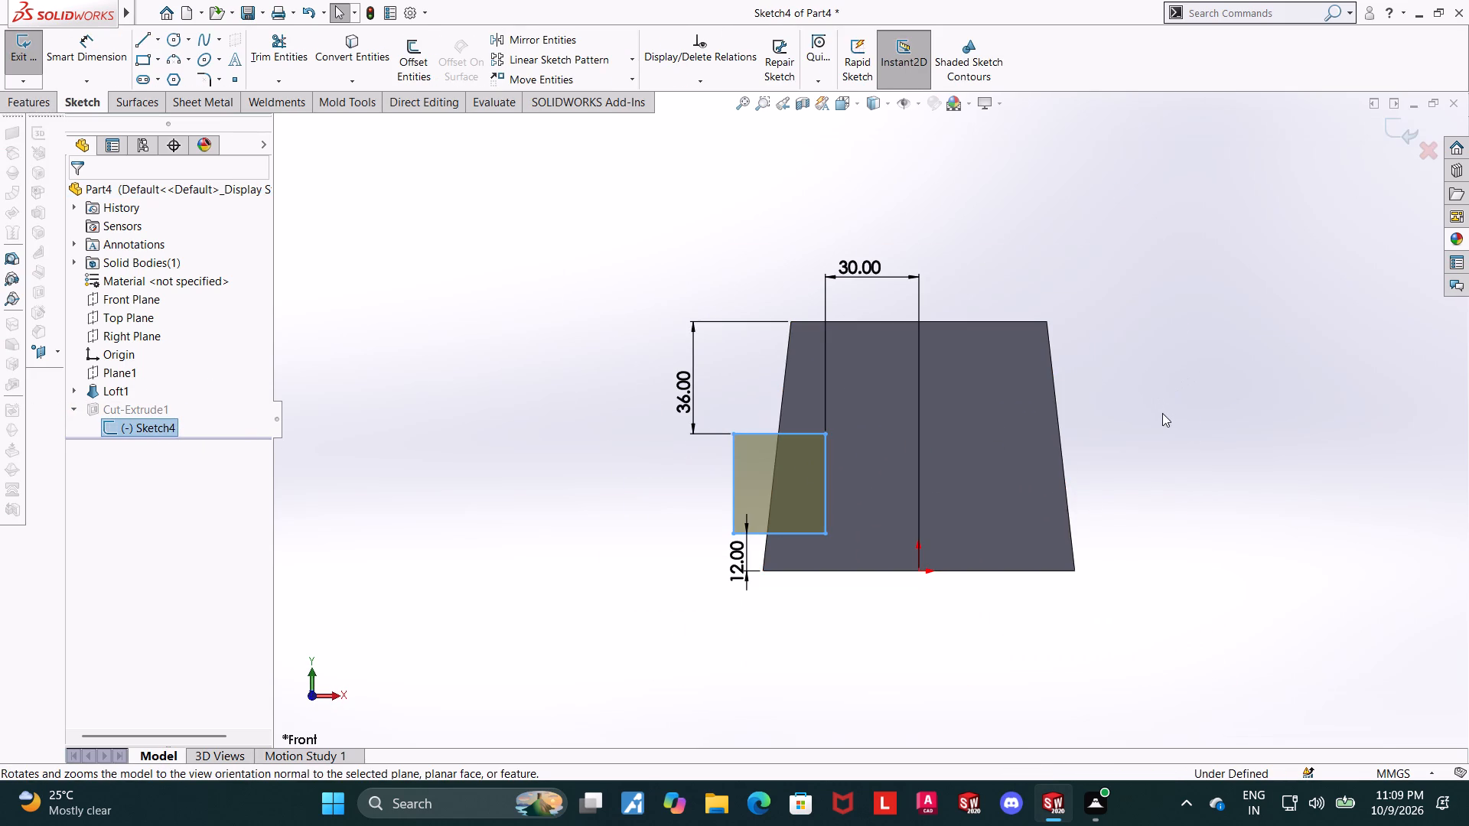
pyautogui.scroll(-2, 1113, 383)
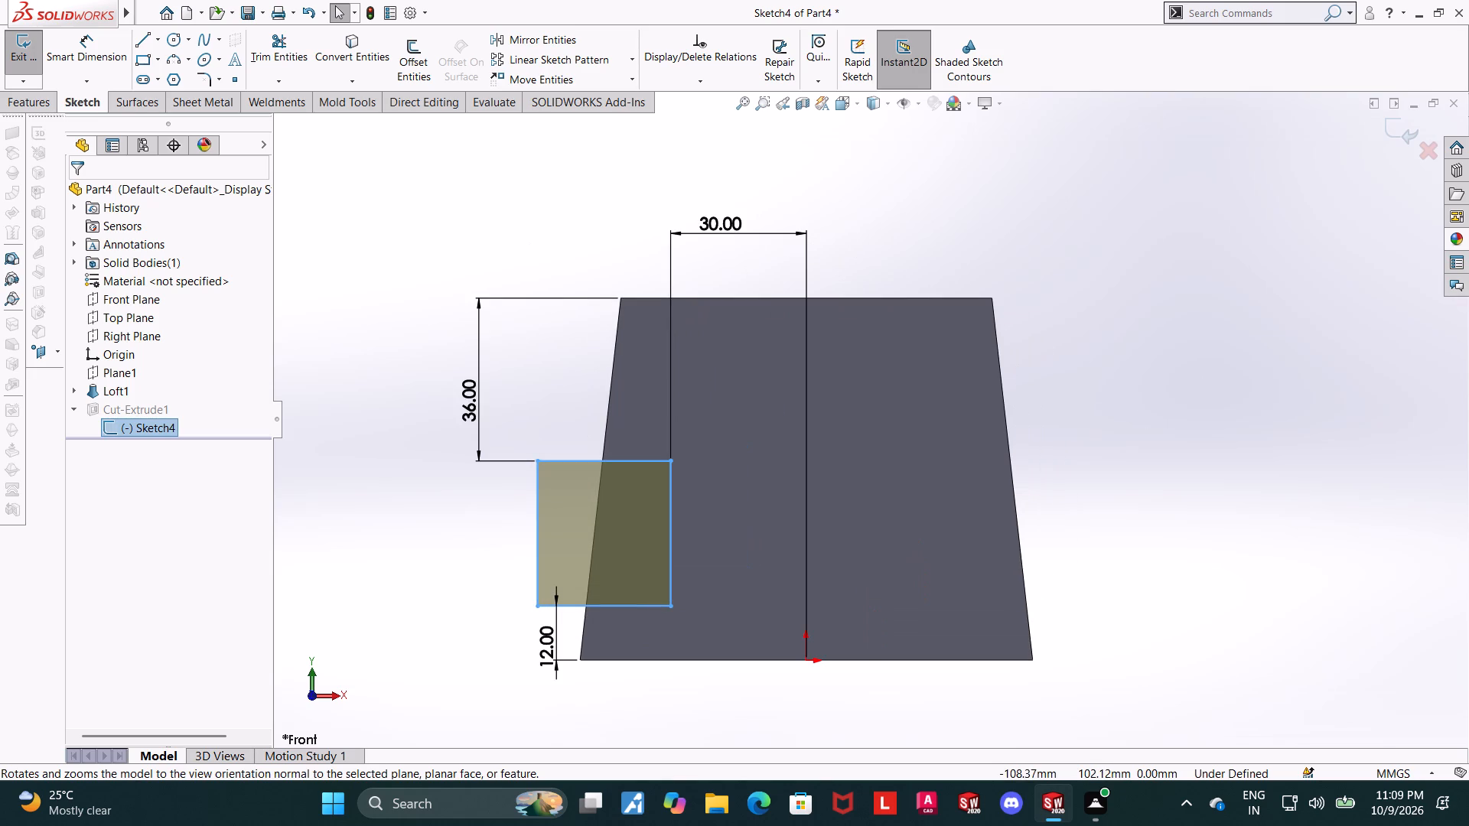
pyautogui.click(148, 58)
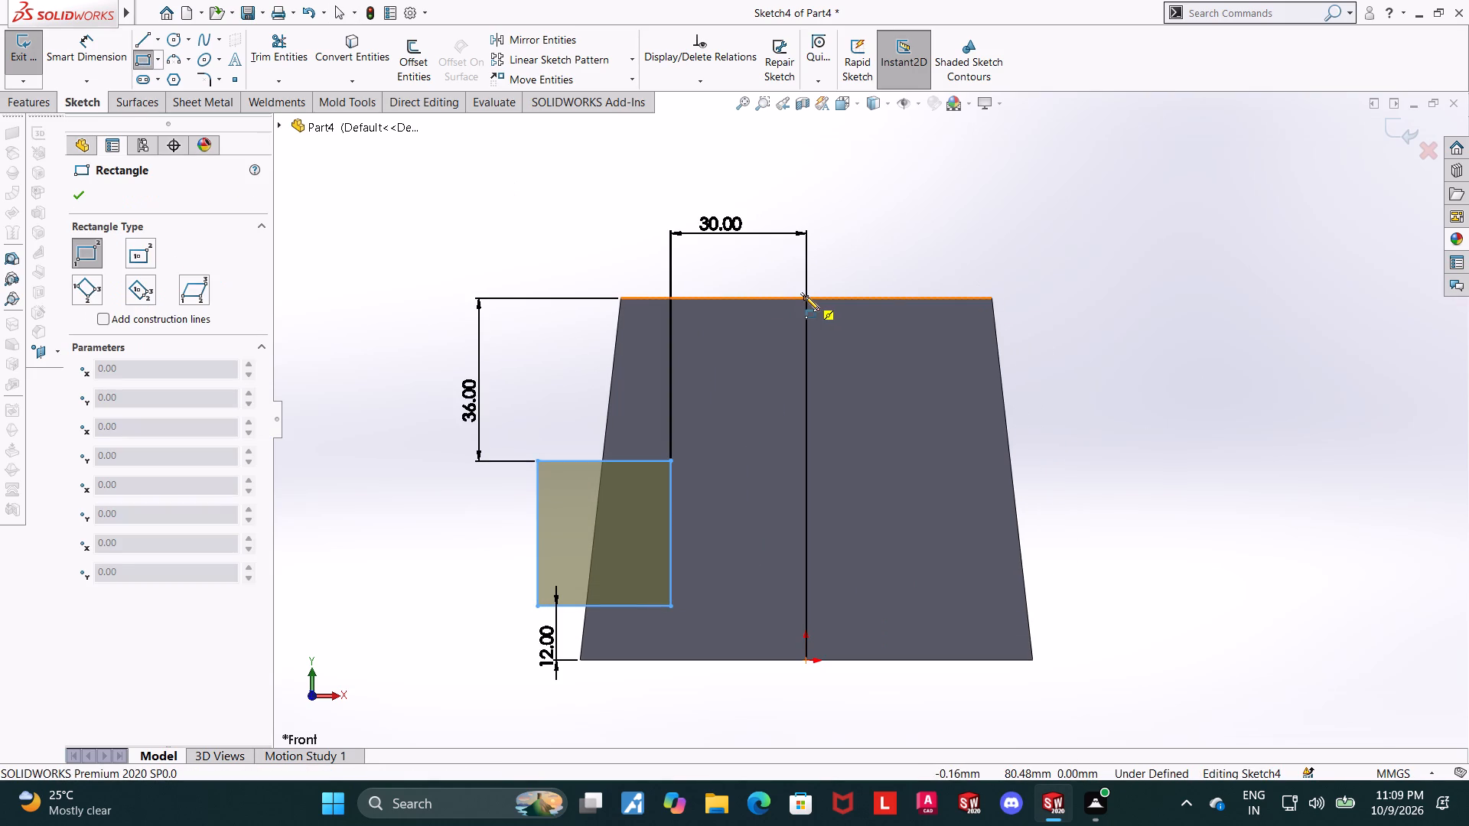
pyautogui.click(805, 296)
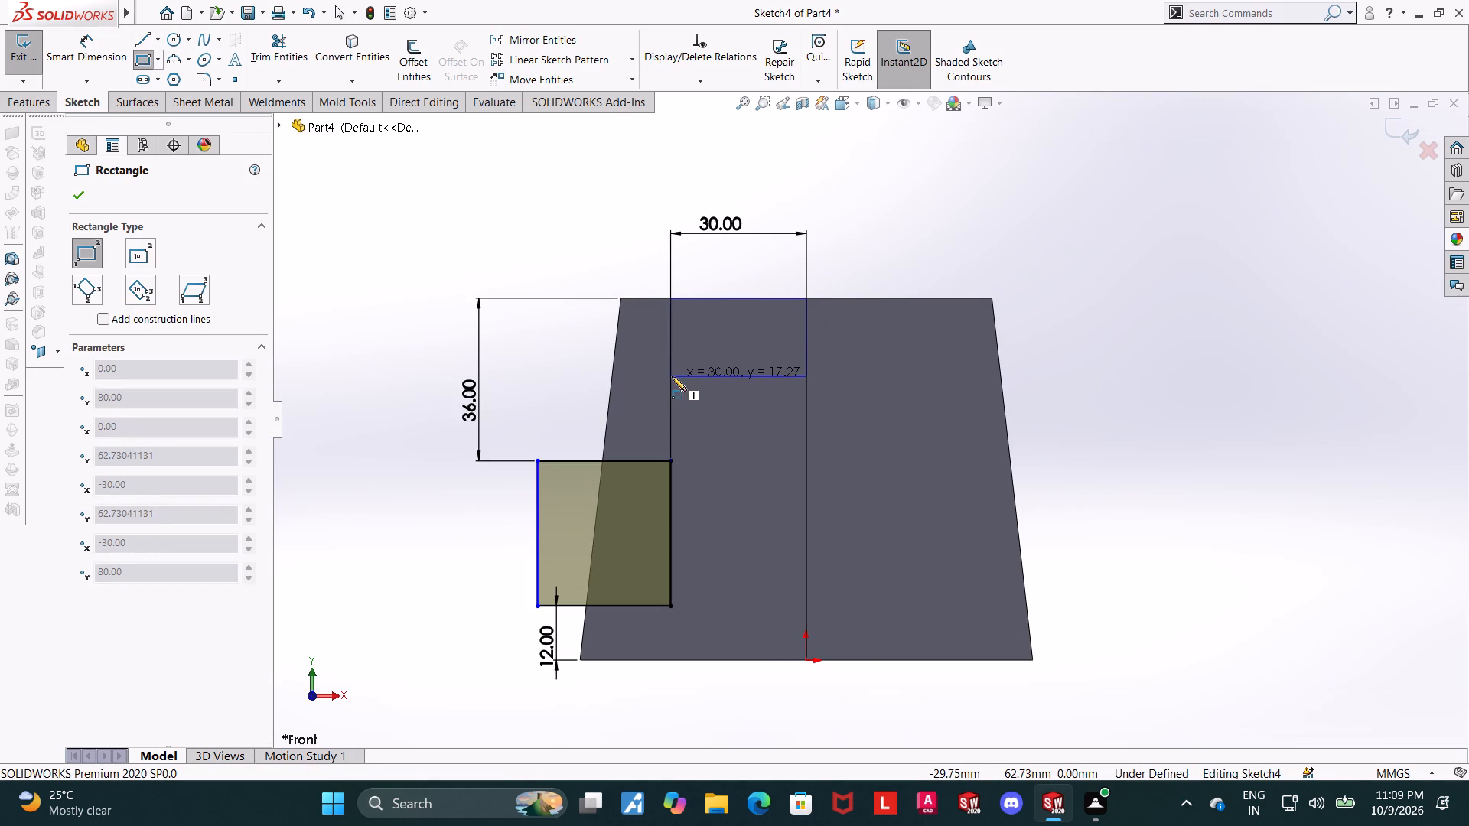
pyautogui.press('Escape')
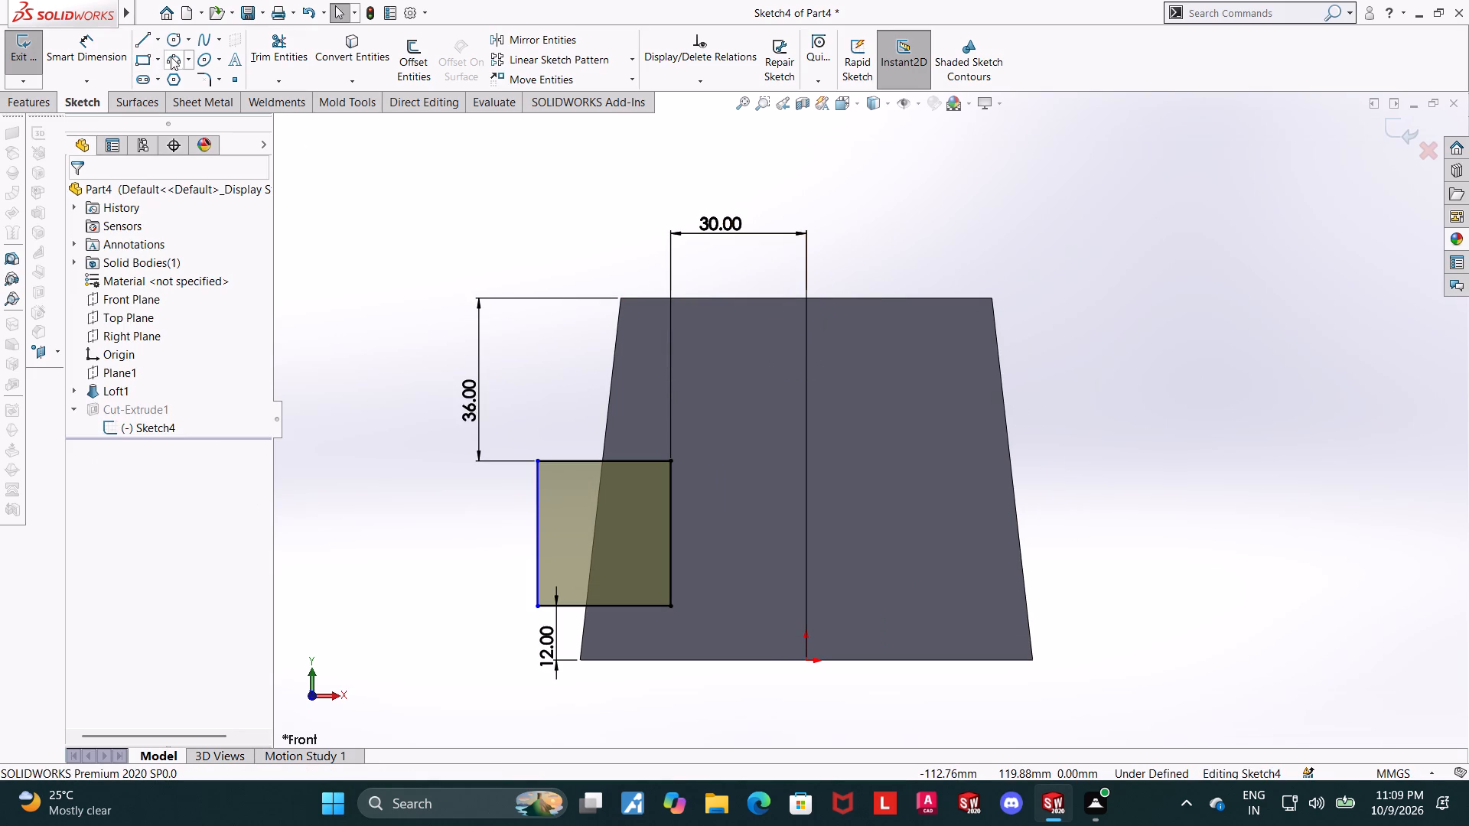
# Draw a corner rectangle about 50 × 16 mm extending down from the loft's top edge, spanning the vertical centre.
pyautogui.click(150, 56)
pyautogui.click(683, 298)
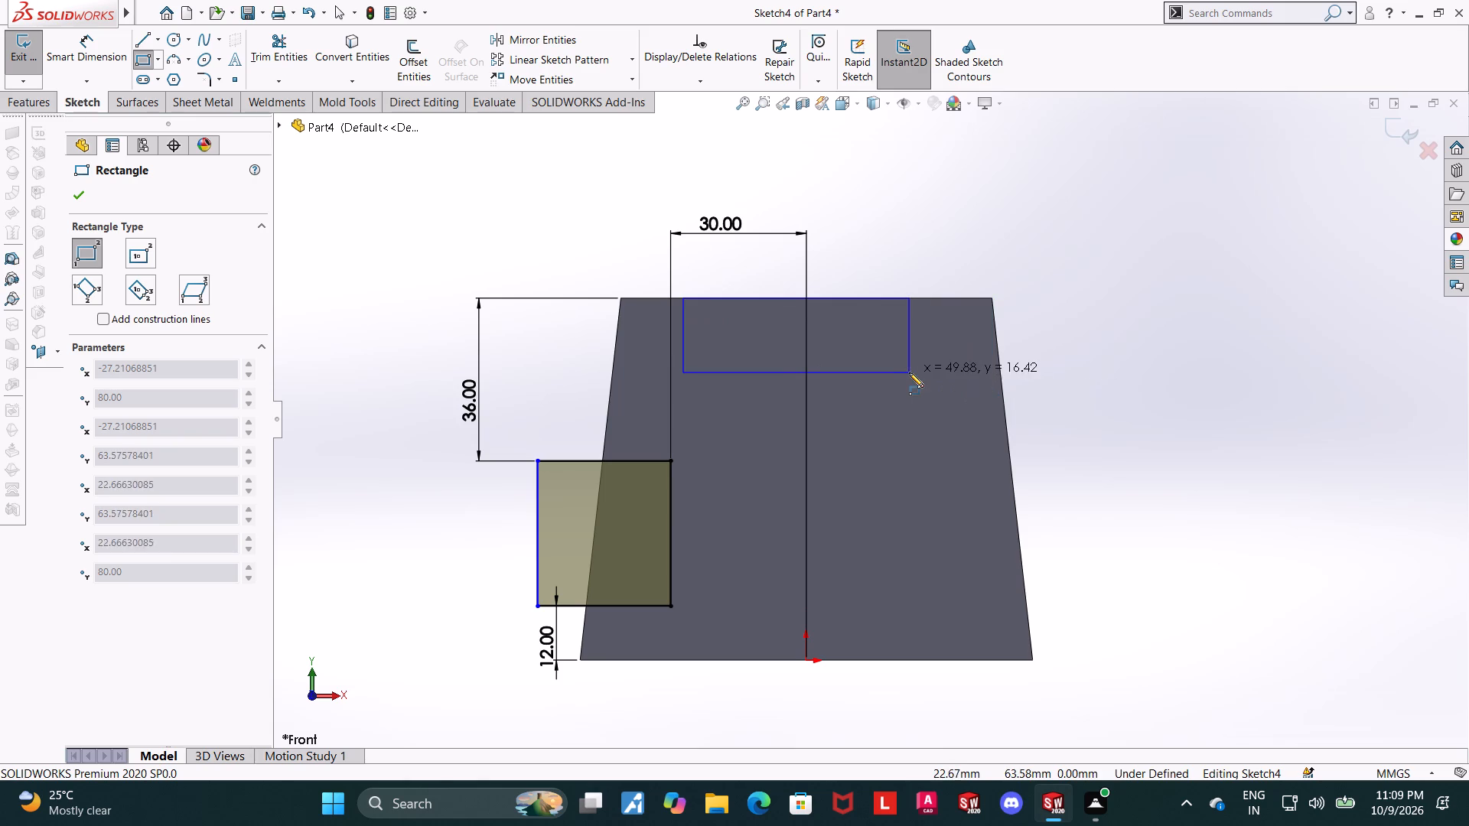
pyautogui.click(907, 370)
pyautogui.press('Escape')
pyautogui.press('Escape')
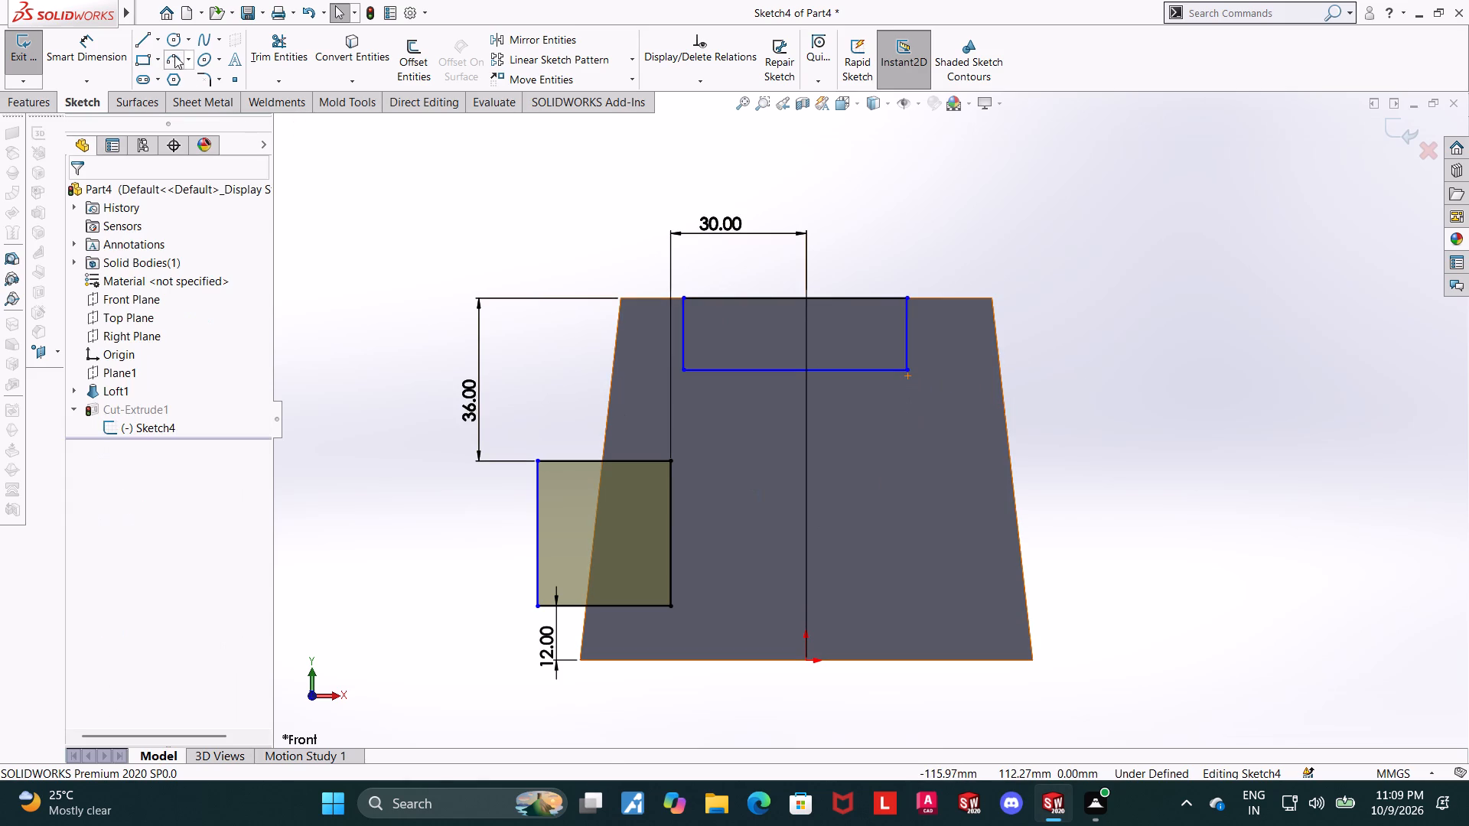
# Draw a vertical centreline from the origin up to about mid-height of the body.
pyautogui.click(160, 44)
pyautogui.click(177, 80)
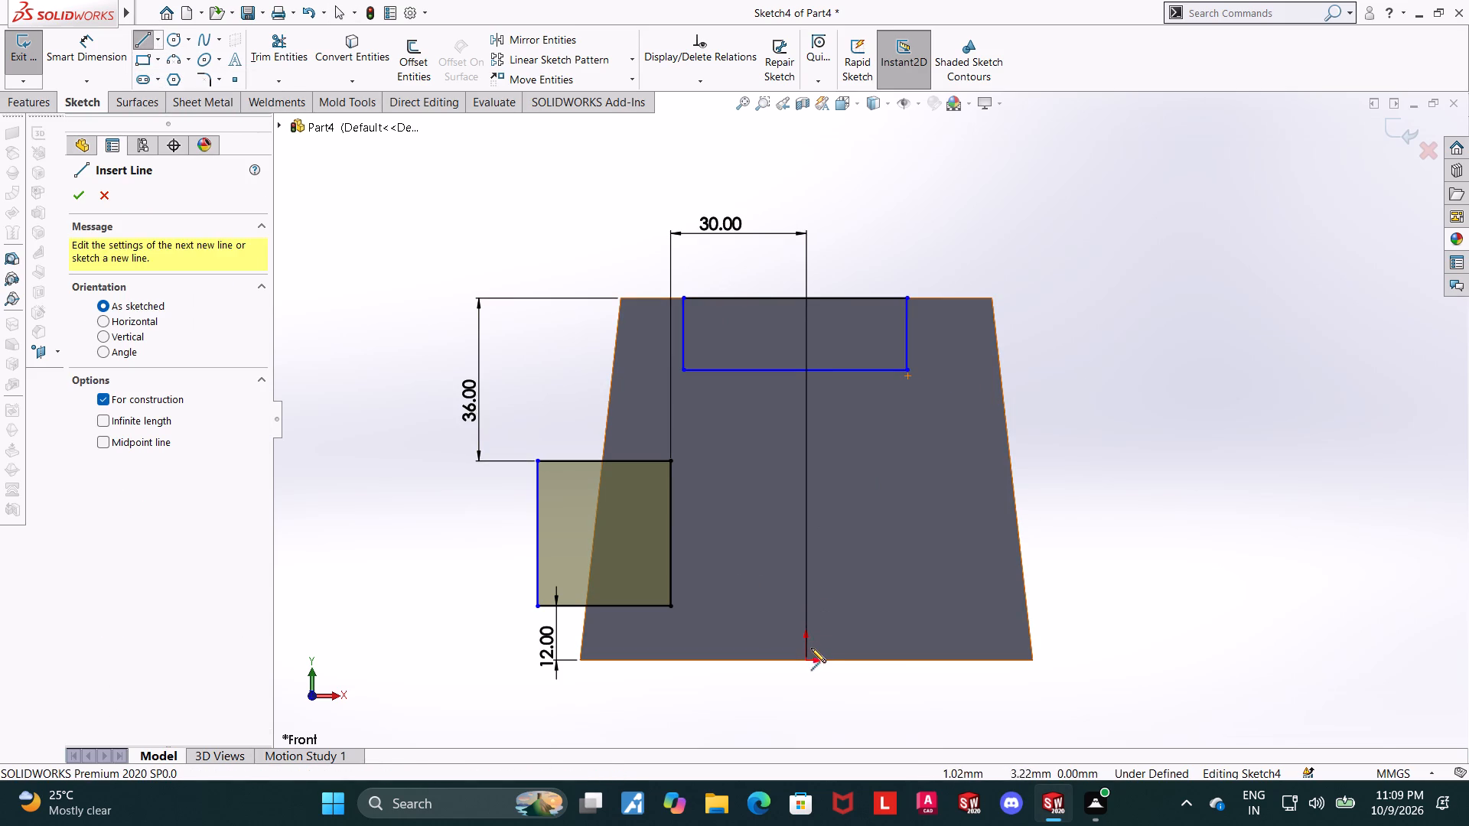
pyautogui.click(807, 658)
pyautogui.click(805, 476)
pyautogui.press('Escape')
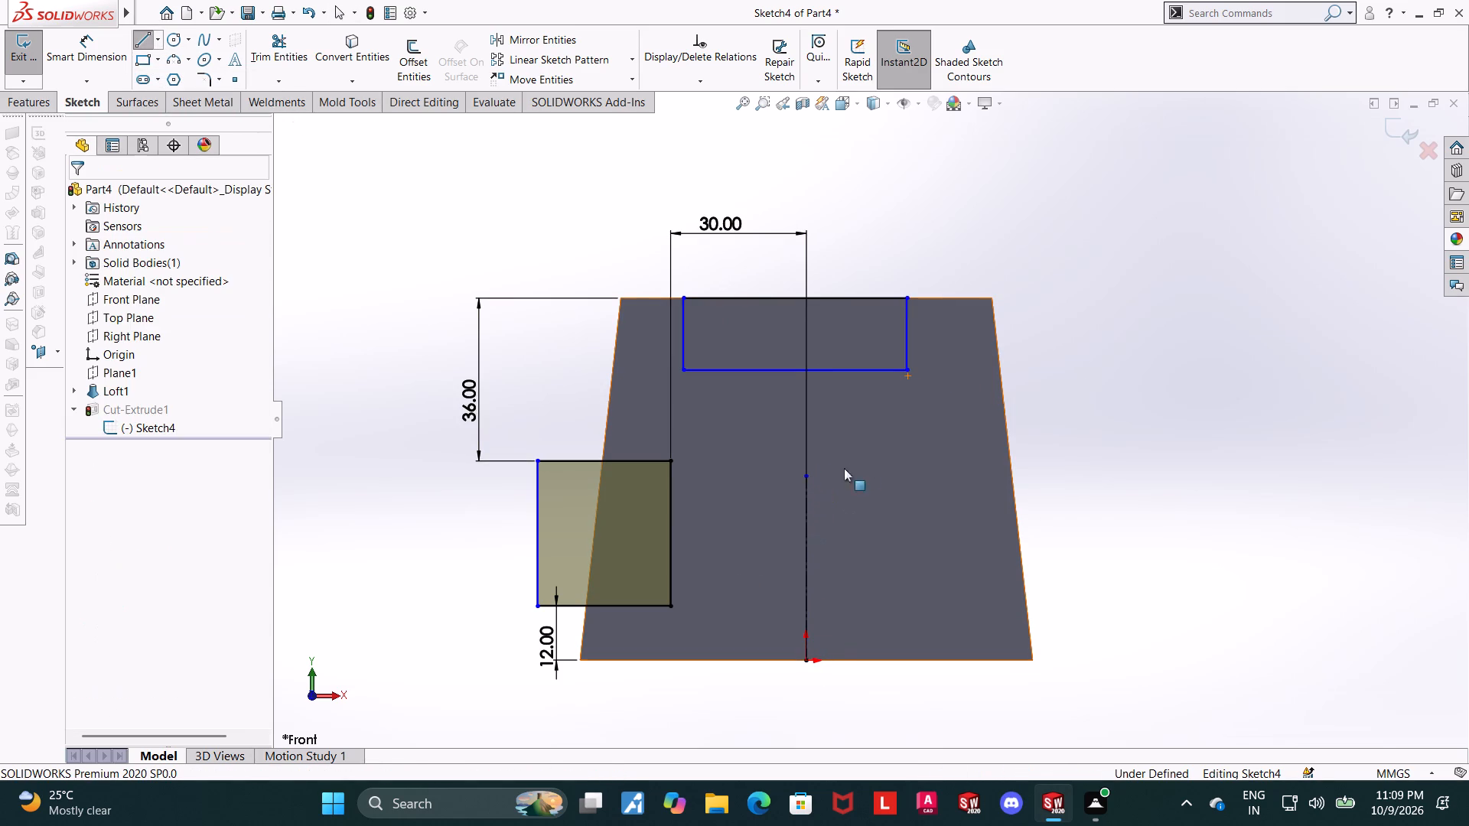
pyautogui.press('Escape')
pyautogui.press('Escape')
# Mirror the four lines of the side notch rectangle about the vertical centreline, keeping the original.
pyautogui.click(508, 42)
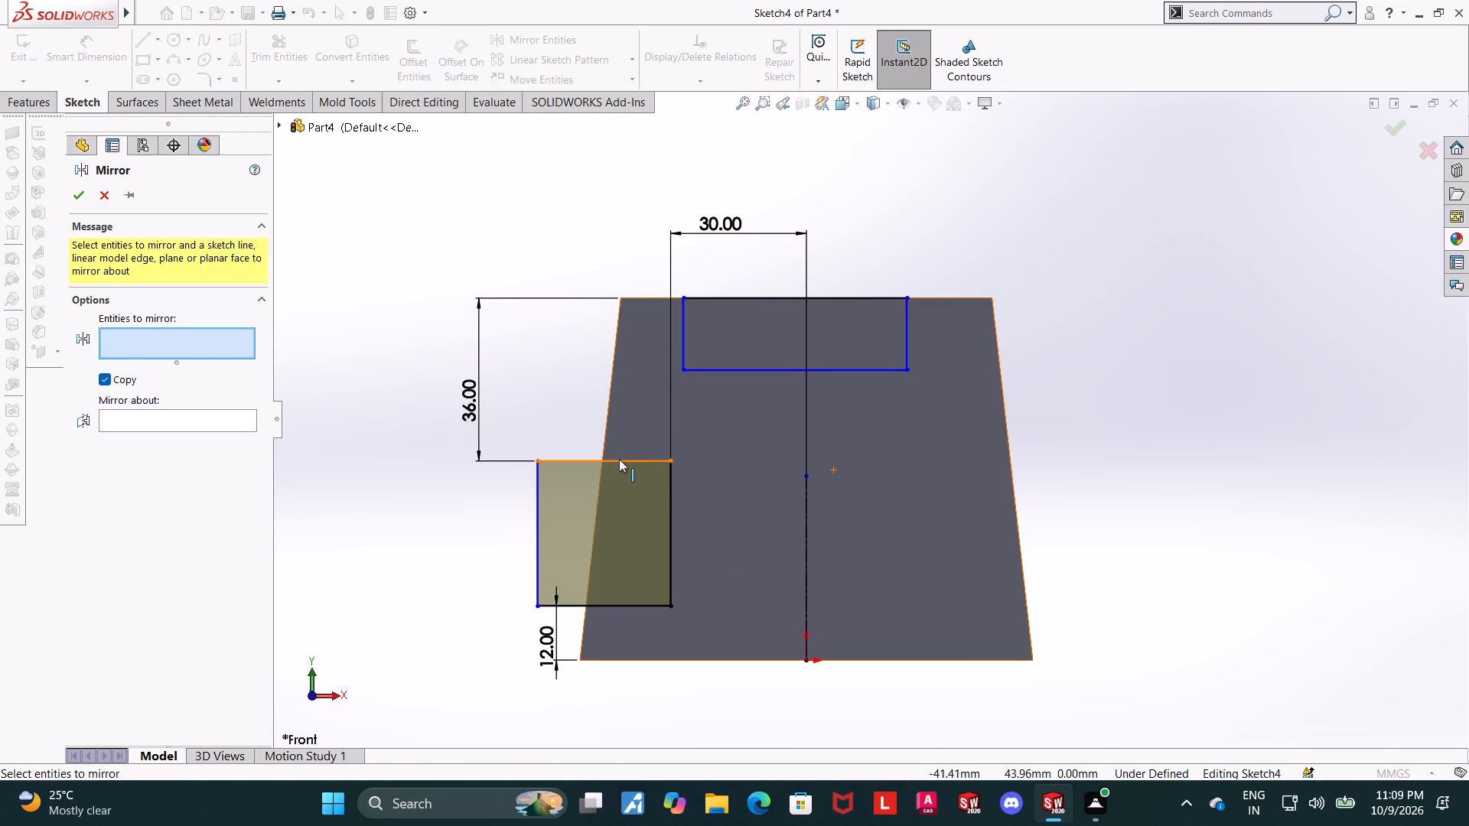
pyautogui.click(619, 459)
pyautogui.click(672, 501)
pyautogui.click(607, 610)
pyautogui.click(534, 562)
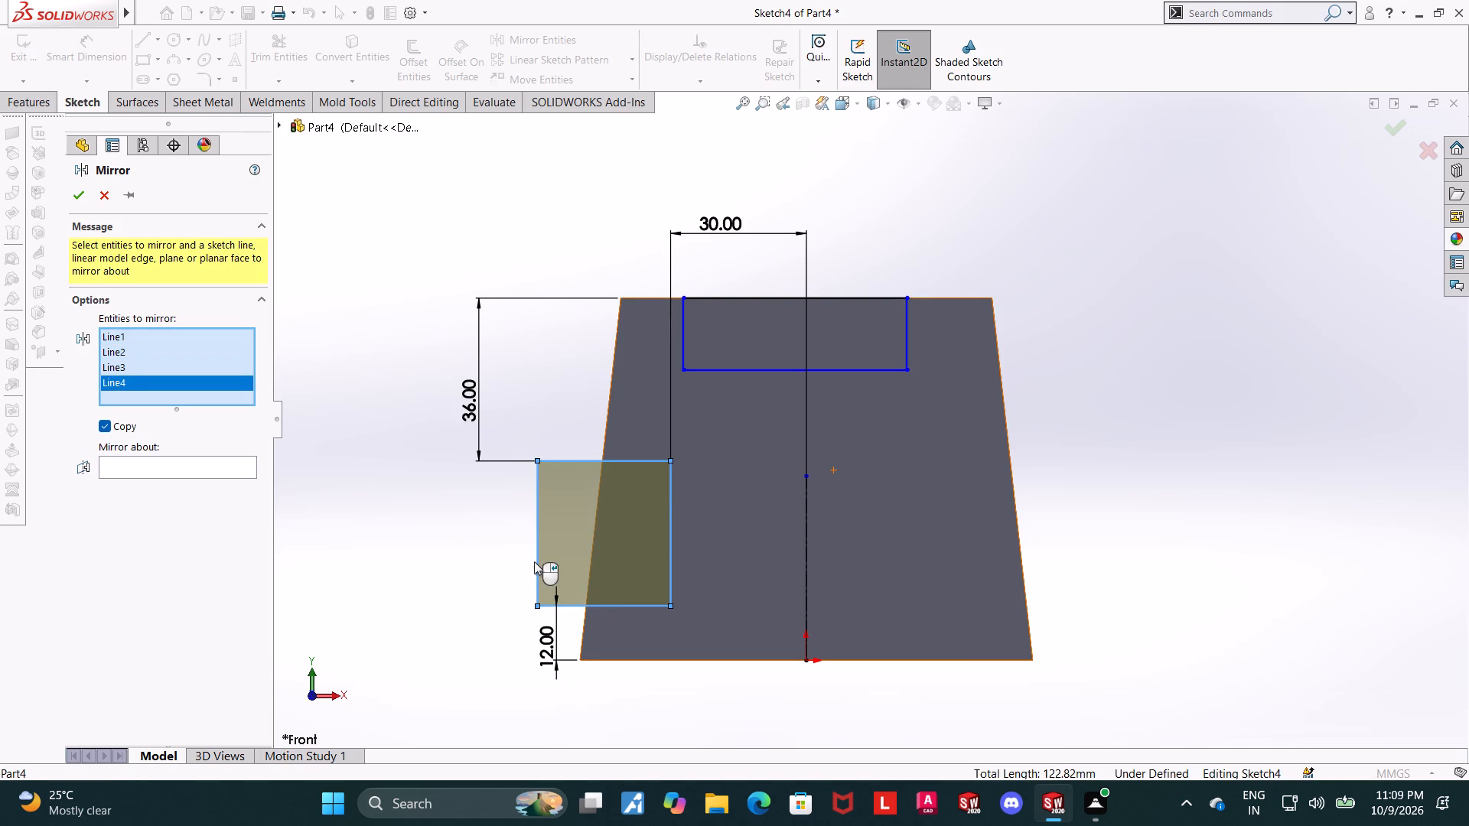
pyautogui.click(193, 473)
pyautogui.click(183, 460)
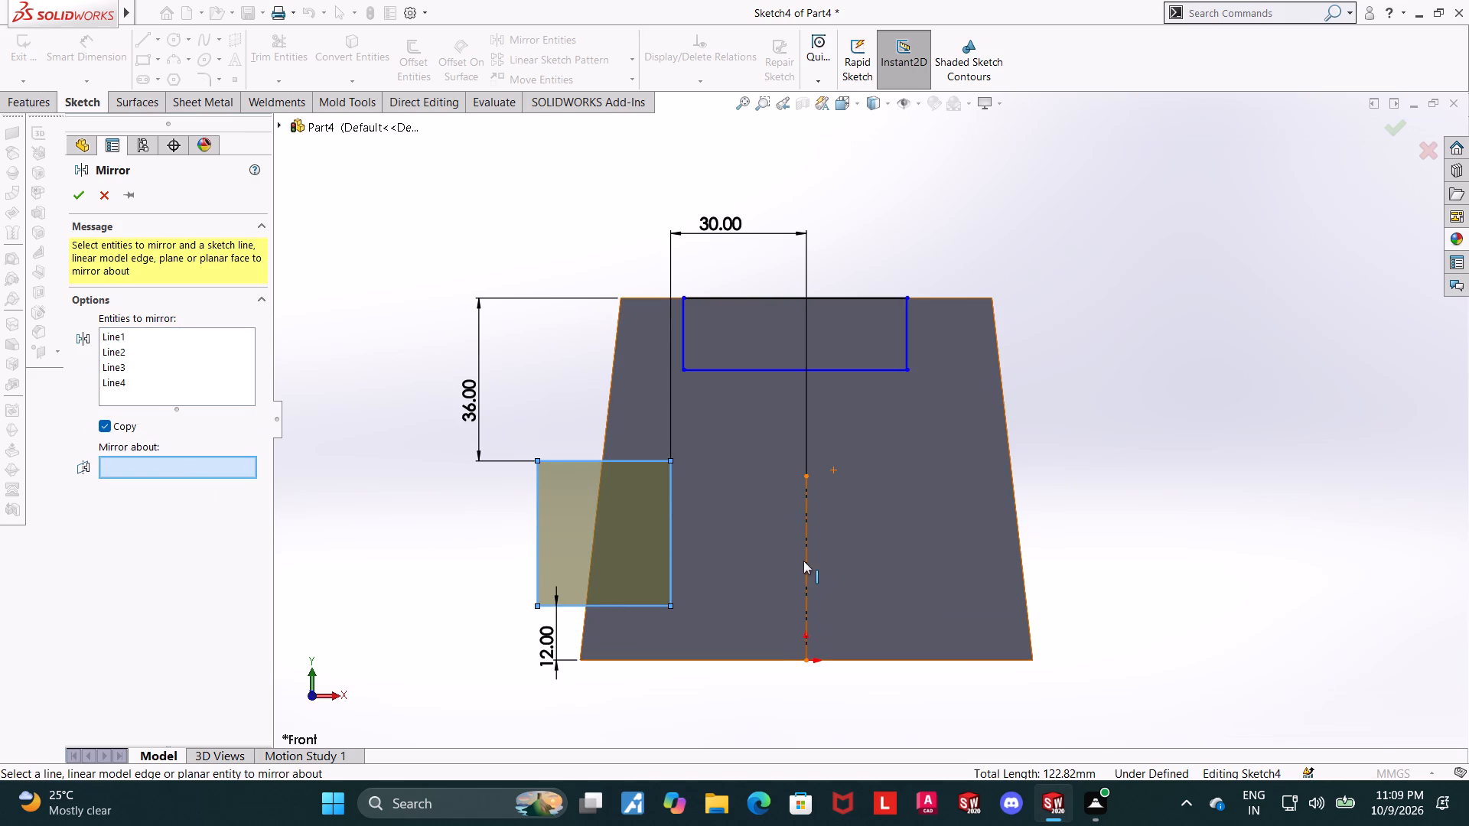
pyautogui.click(803, 561)
pyautogui.click(73, 198)
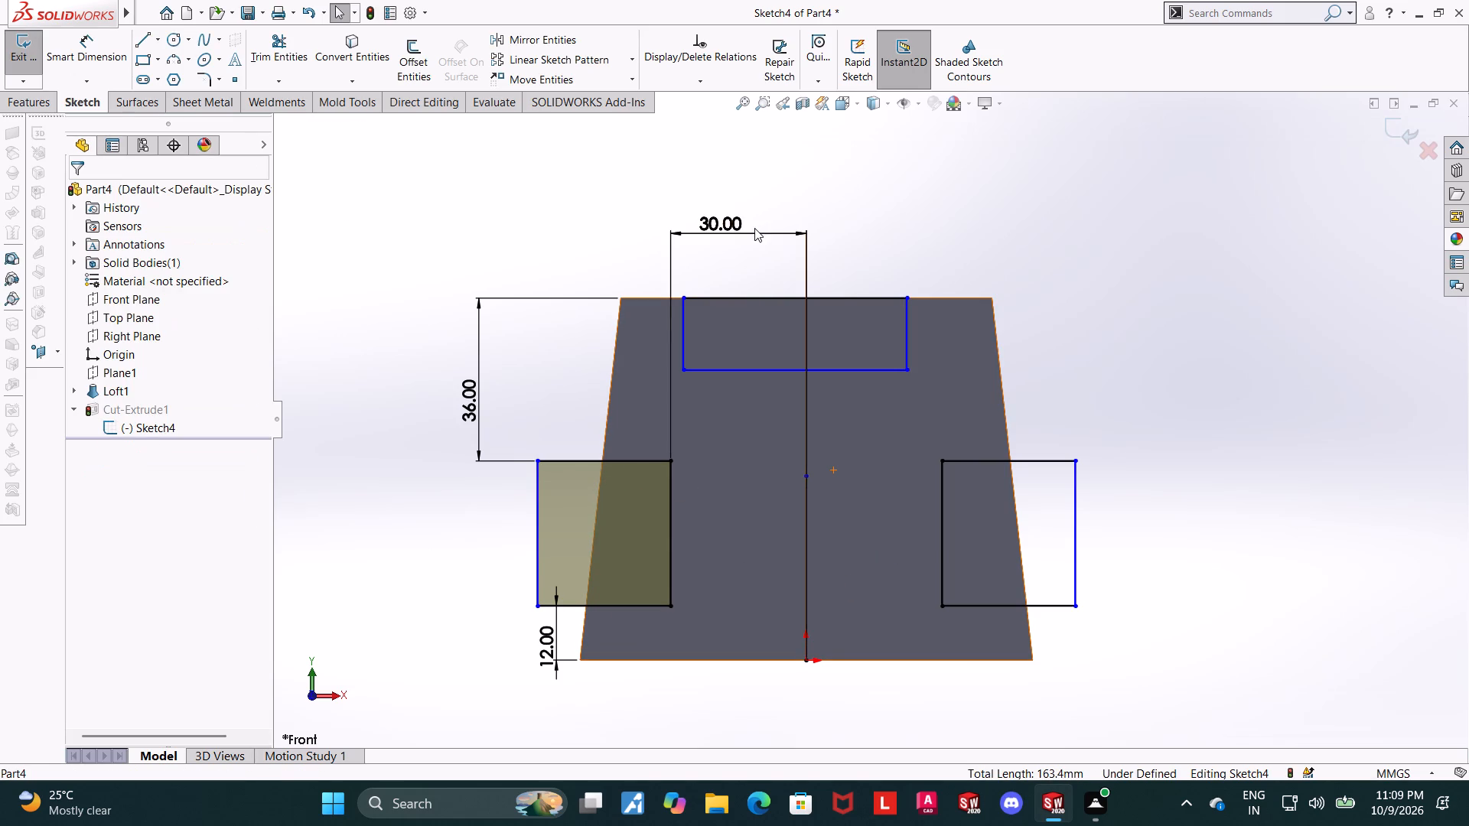
pyautogui.press('Escape')
# Dimension the top slot rectangle's width as 50 mm.
pyautogui.click(94, 42)
pyautogui.click(855, 297)
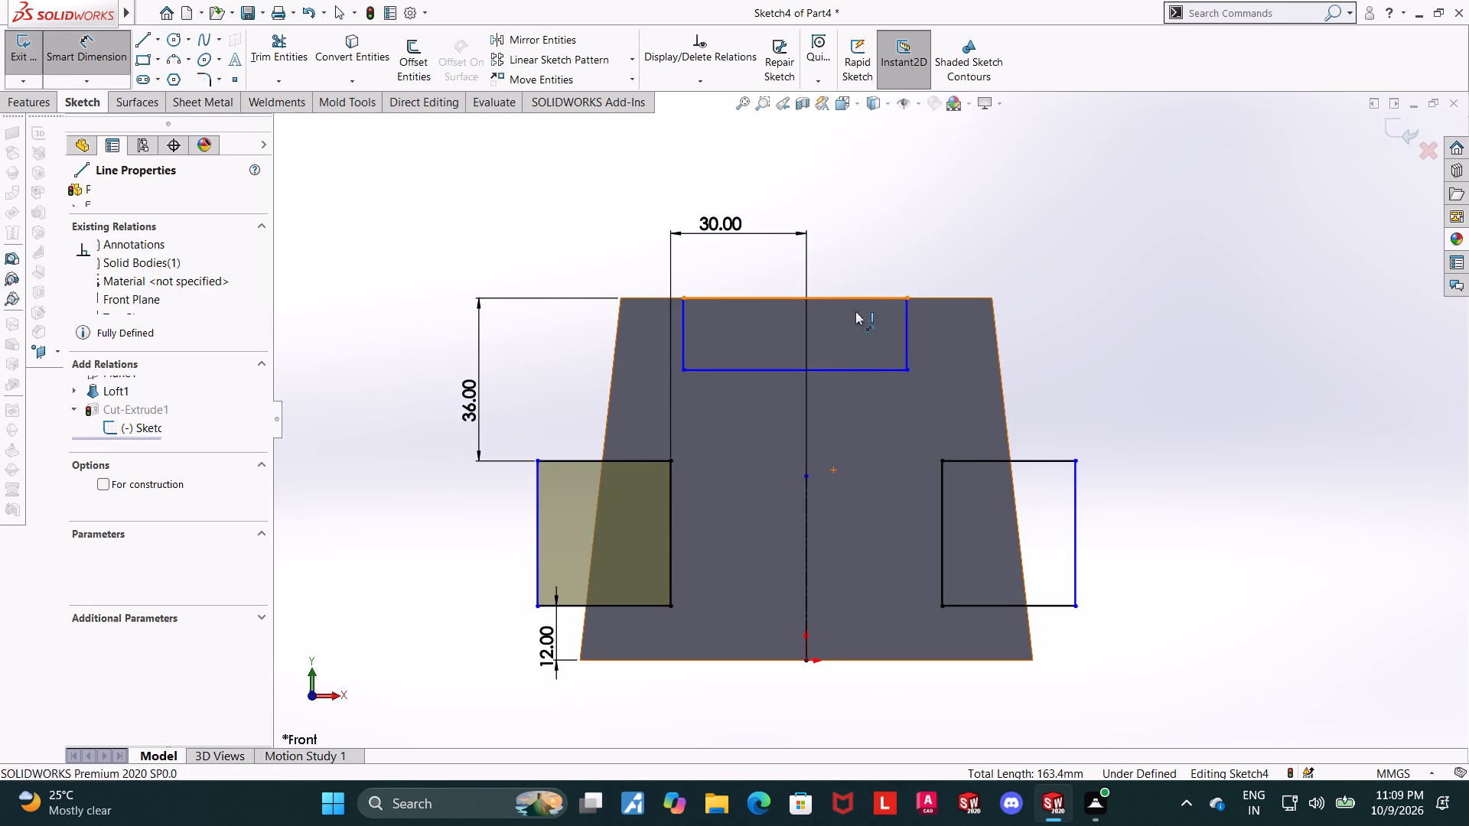
pyautogui.click(858, 372)
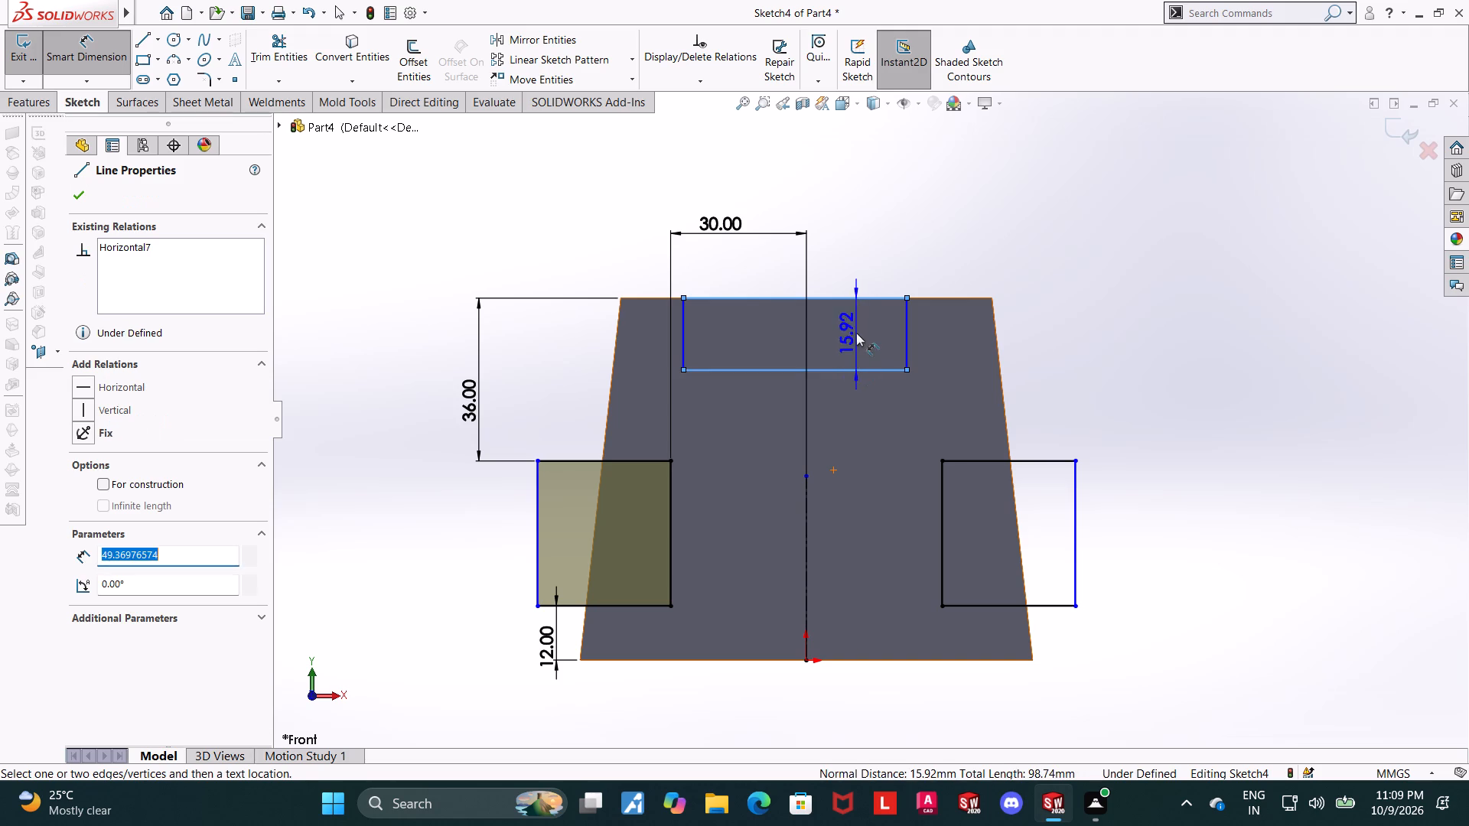
pyautogui.press('Escape')
pyautogui.click(854, 177)
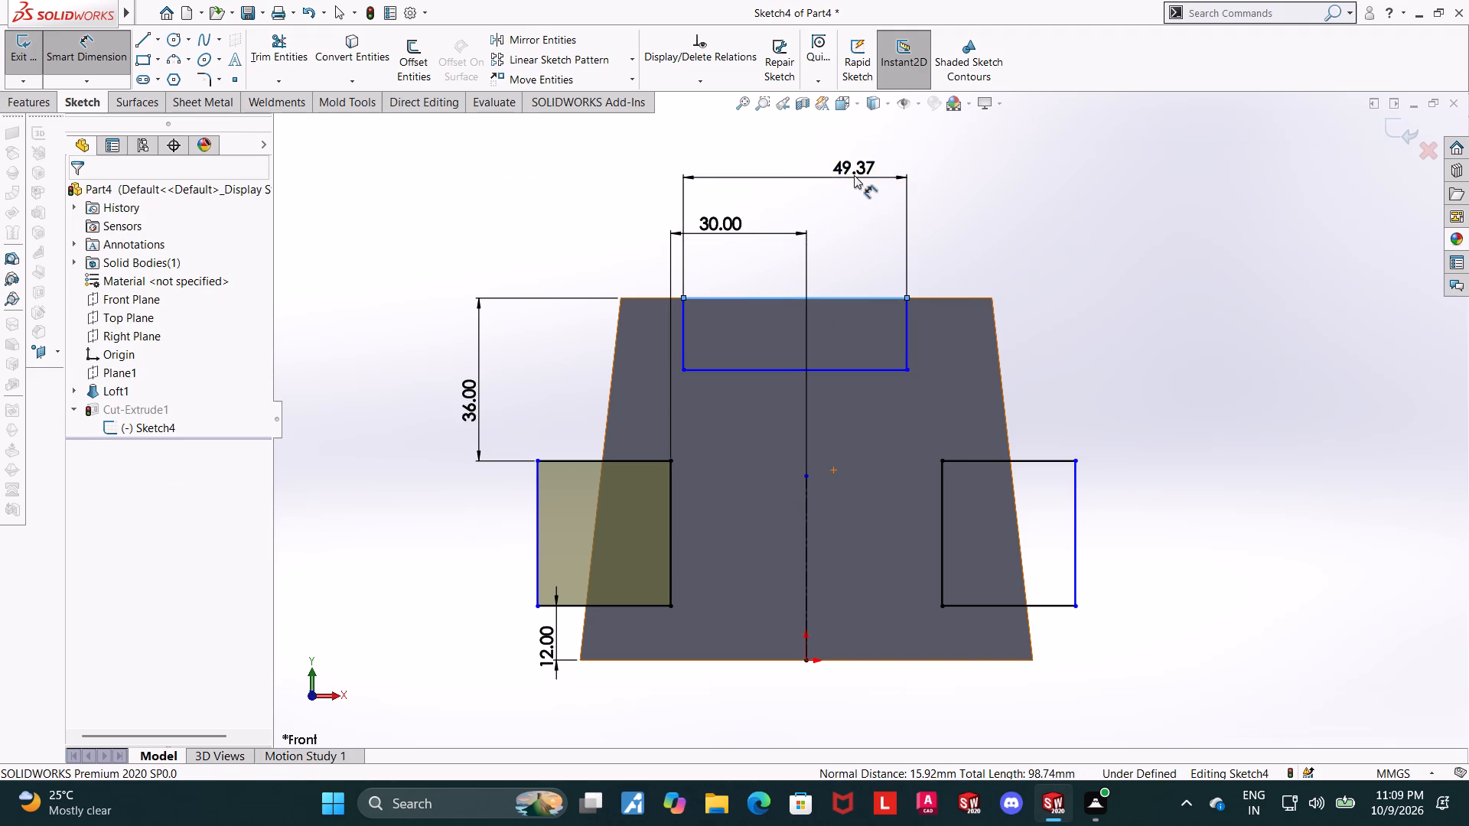
pyautogui.write('50')
pyautogui.press('Return')
pyautogui.press('Escape')
pyautogui.press('Escape')
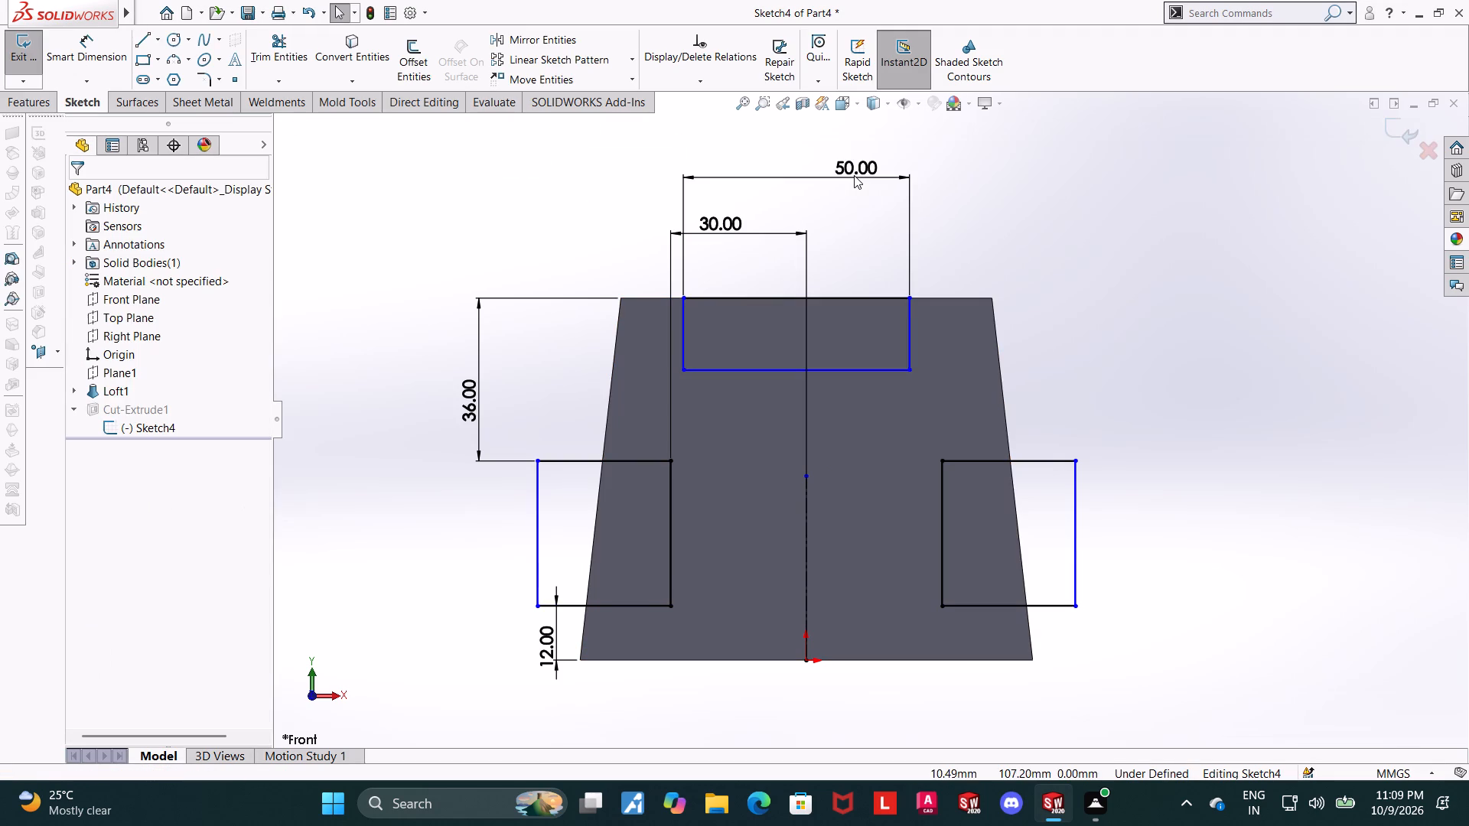
# Add a vertical relation between the midpoint of the slot rectangle's bottom line and the centreline's upper endpoint.
pyautogui.click(796, 370)
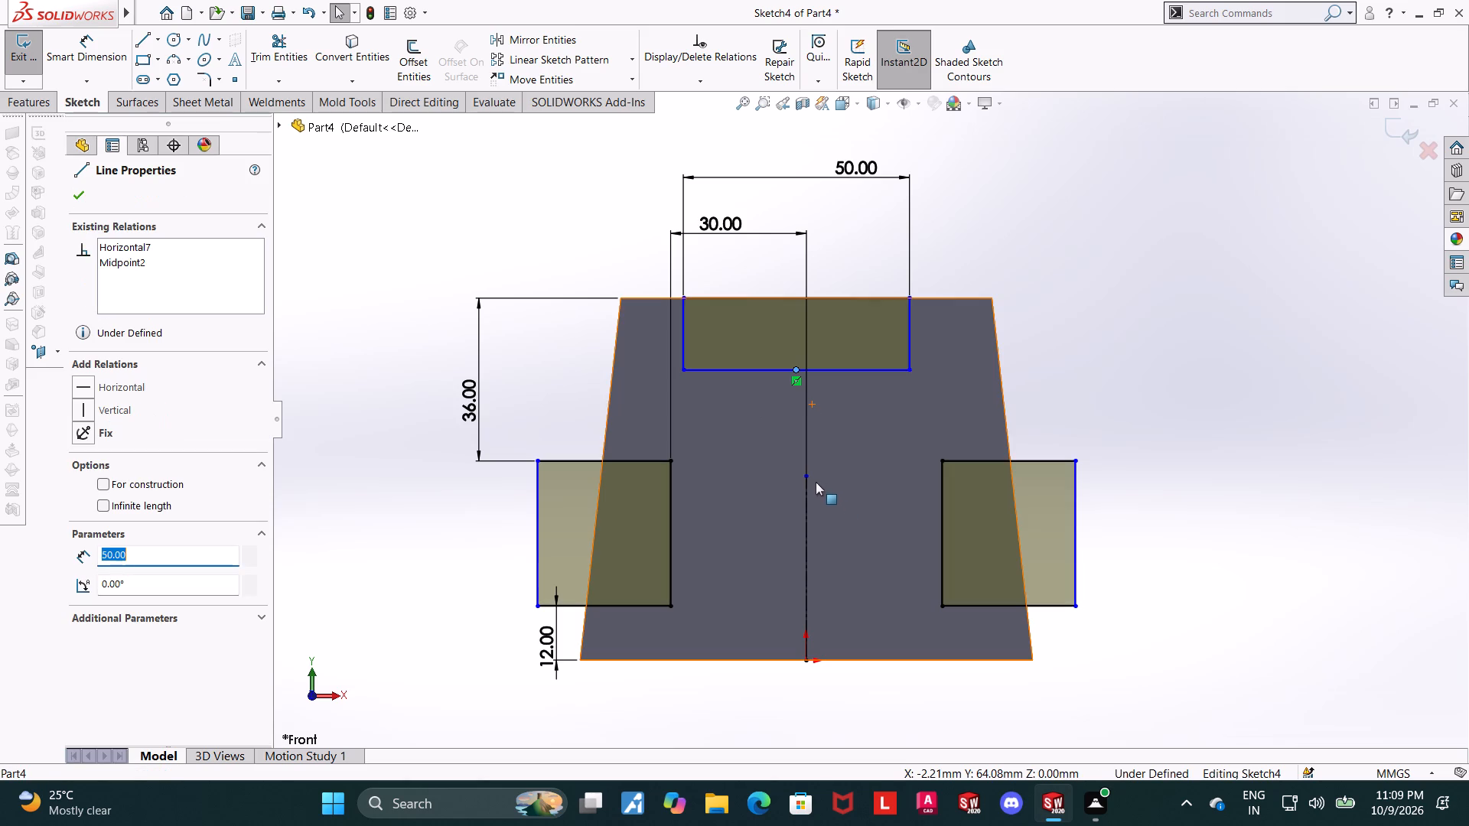
pyautogui.keyDown('ctrl'); pyautogui.click(809, 475); pyautogui.keyUp('ctrl')
pyautogui.click(86, 492)
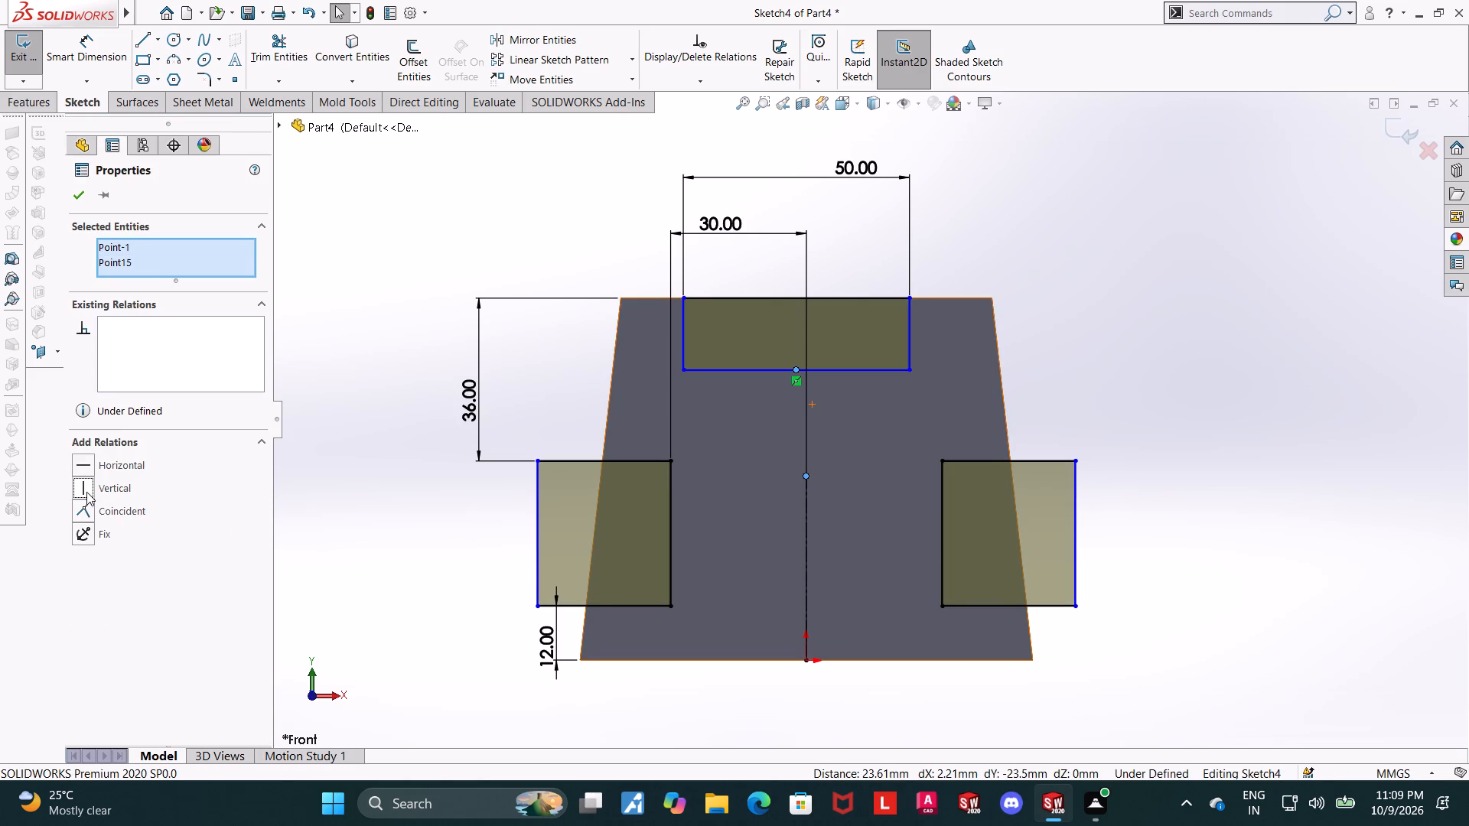
pyautogui.click(1250, 430)
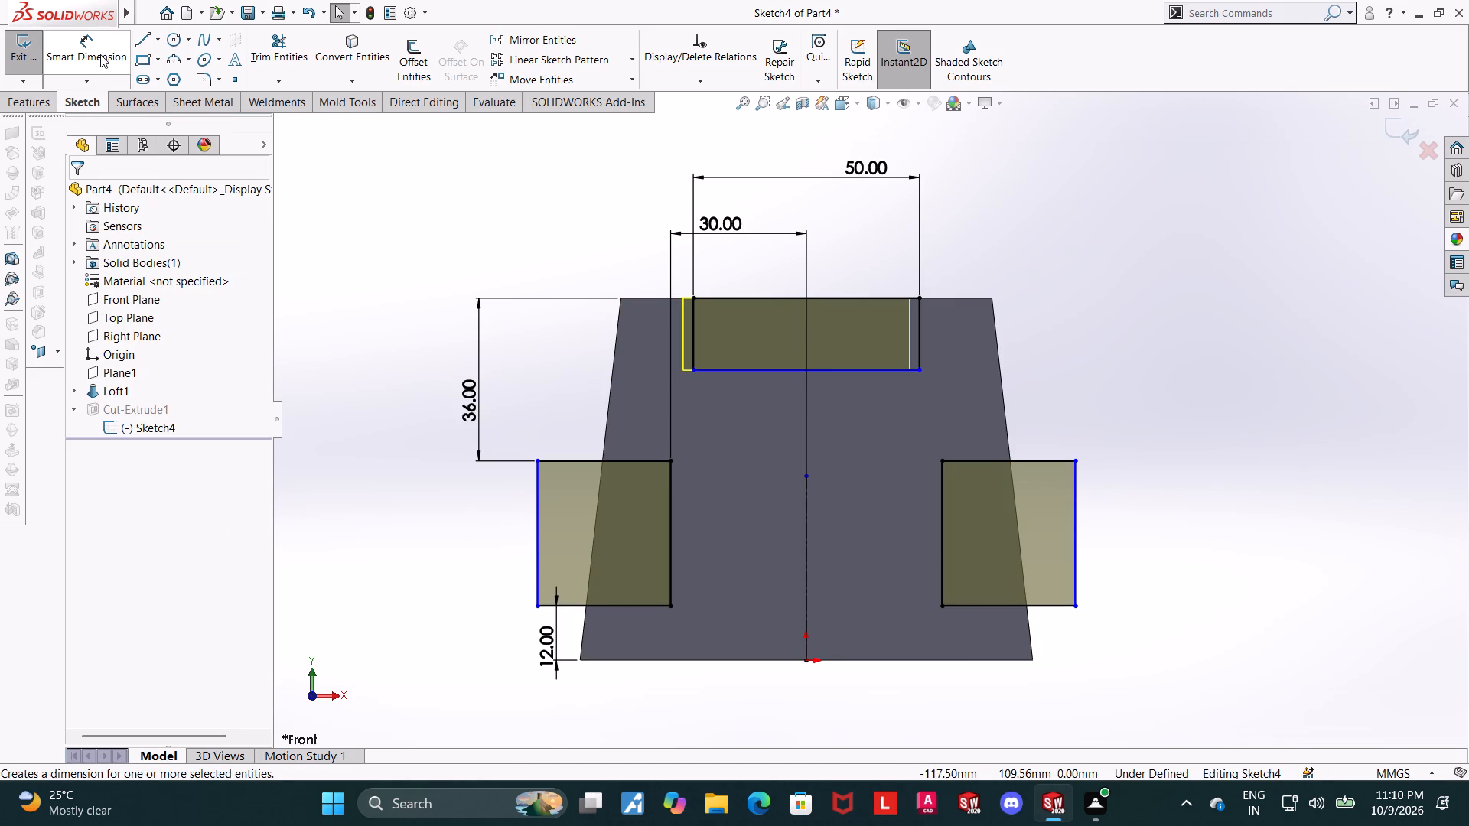
# Dimension the top slot rectangle's depth as 20 mm between its top and bottom lines.
pyautogui.click(100, 54)
pyautogui.click(851, 366)
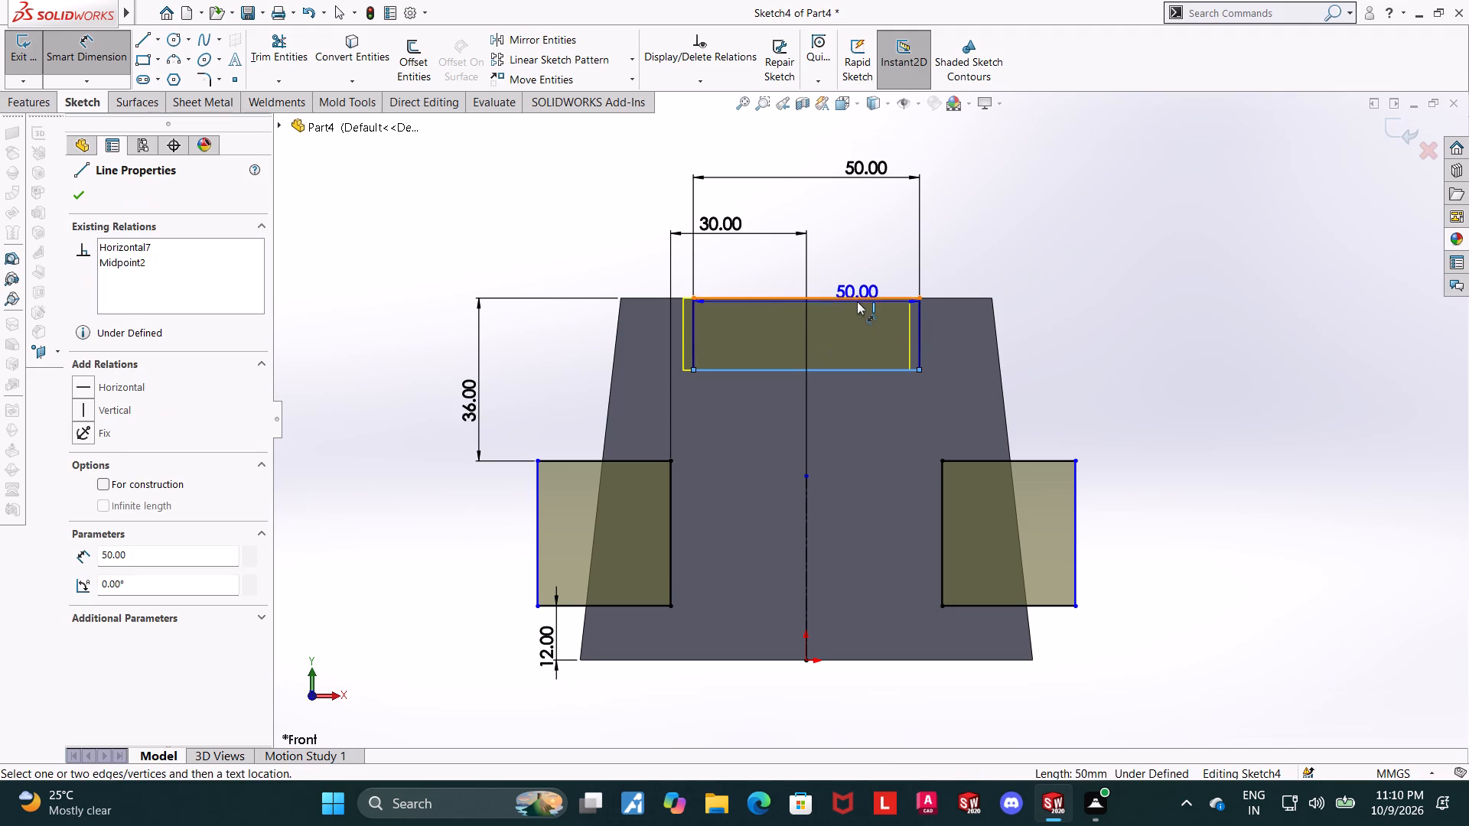
pyautogui.click(857, 299)
pyautogui.click(1065, 320)
pyautogui.write('20')
pyautogui.press('Return')
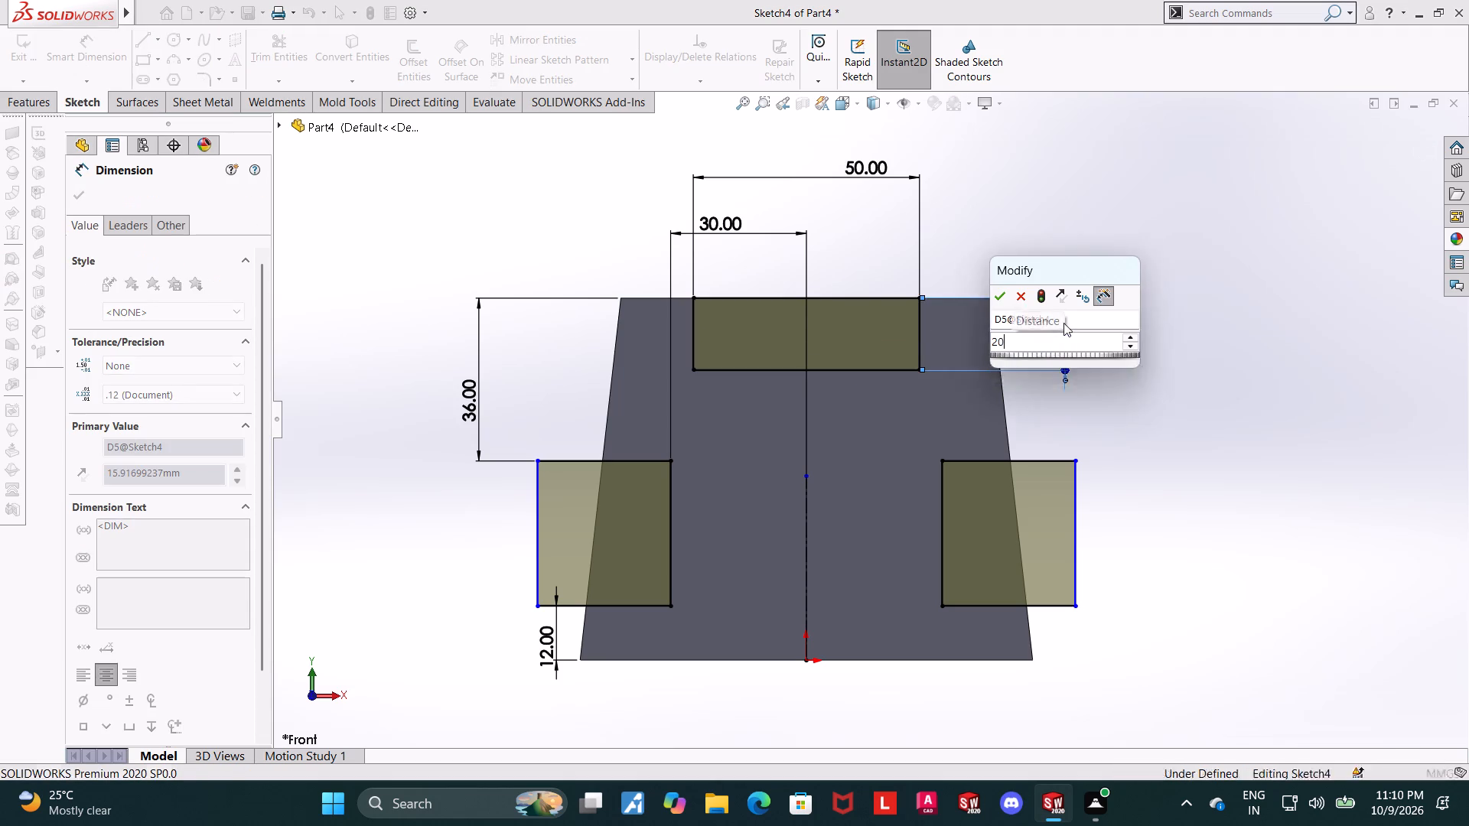
pyautogui.press('Escape')
pyautogui.press('Escape')
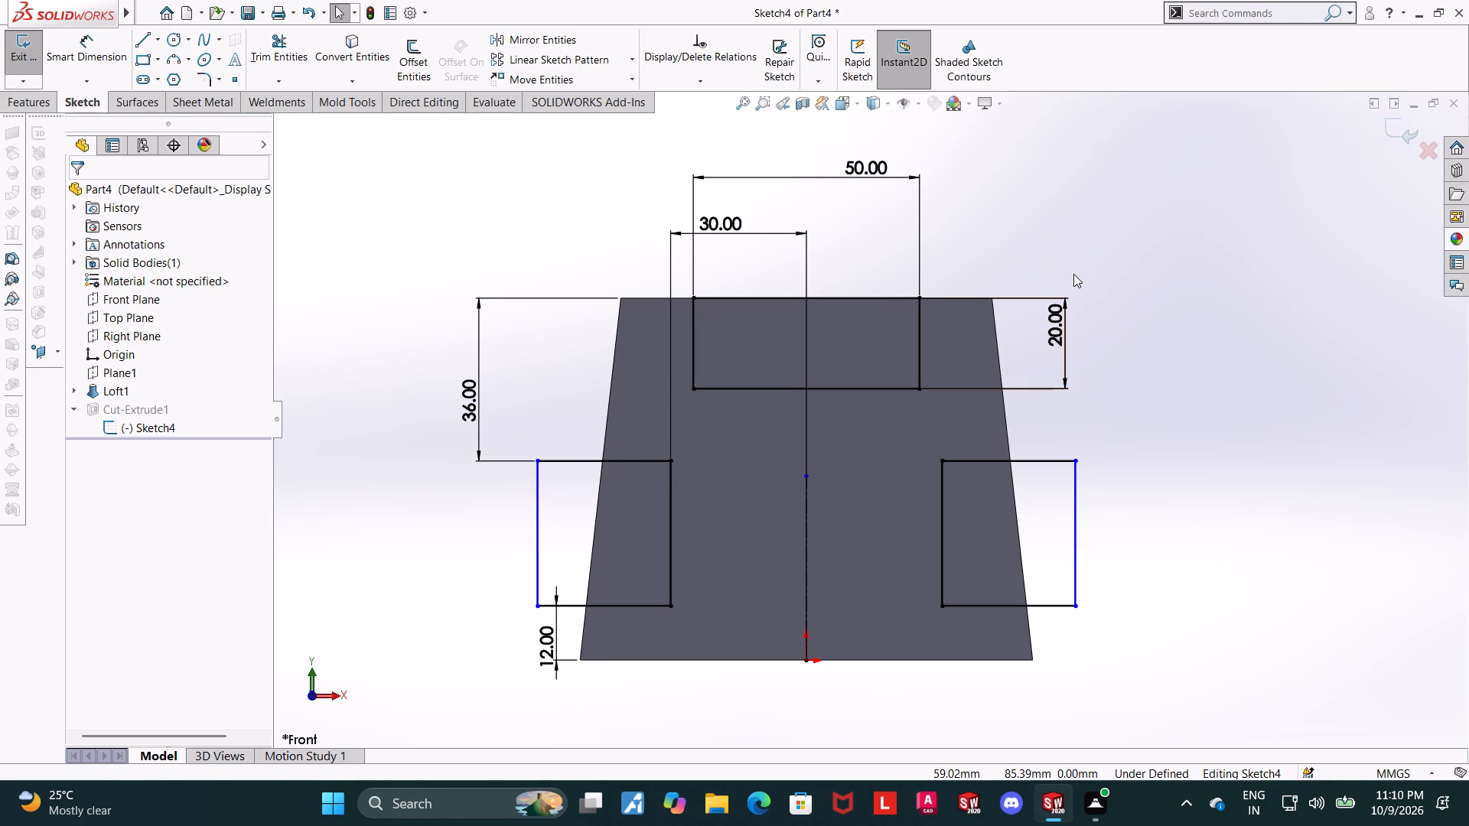
# Exit the edited sketch to rebuild the cut with both side notches and the top slot, and check the body.
pyautogui.scroll(2, 1073, 274)
pyautogui.moveTo(1073, 252); pyautogui.dragTo(1155, 264, button='middle')
pyautogui.click(1390, 129)
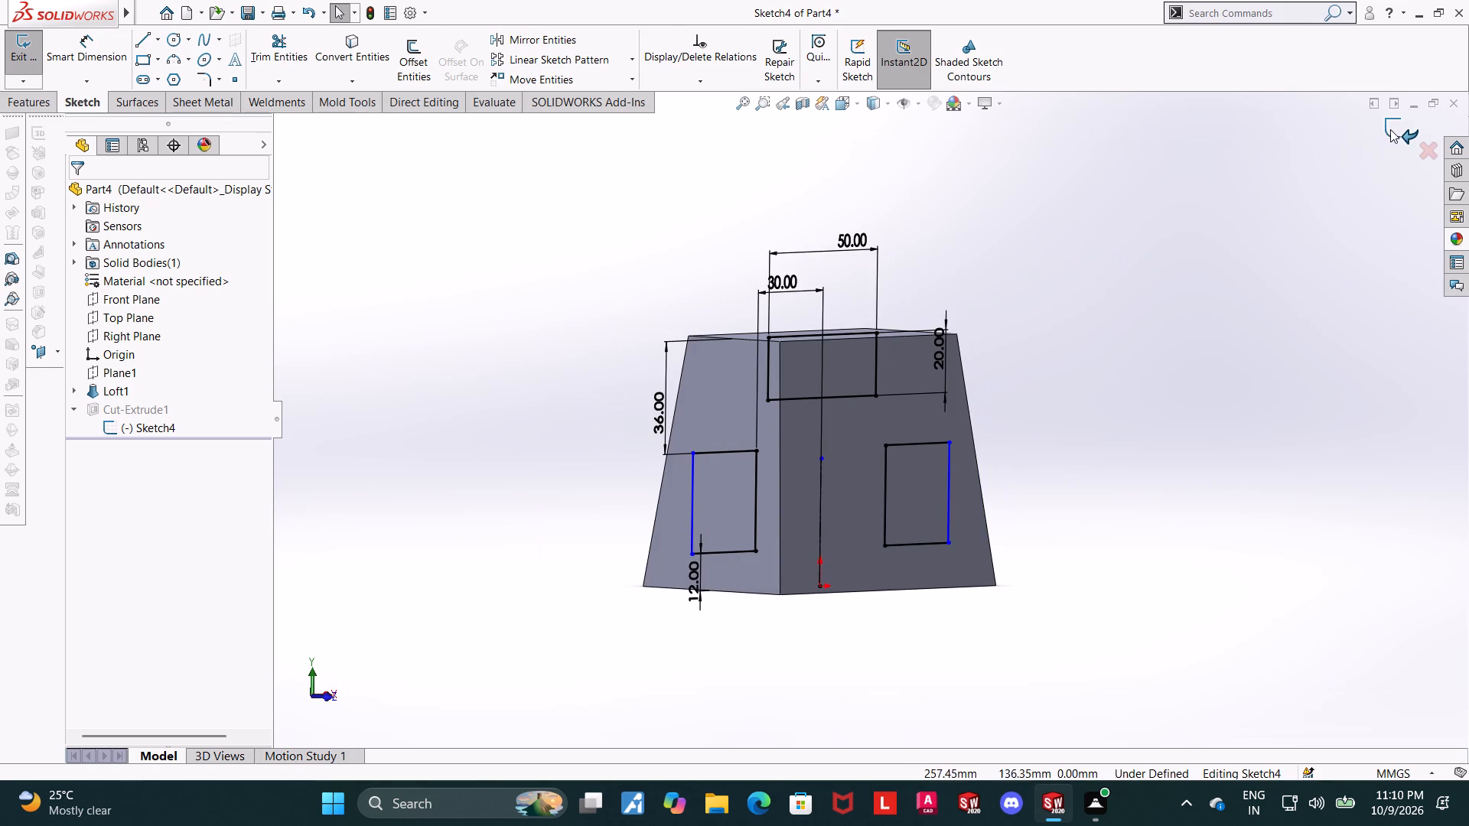
pyautogui.moveTo(1112, 205); pyautogui.dragTo(1116, 235, button='middle')
pyautogui.scroll(1, 1061, 236)
pyautogui.moveTo(1050, 241); pyautogui.dragTo(1008, 298, button='middle')
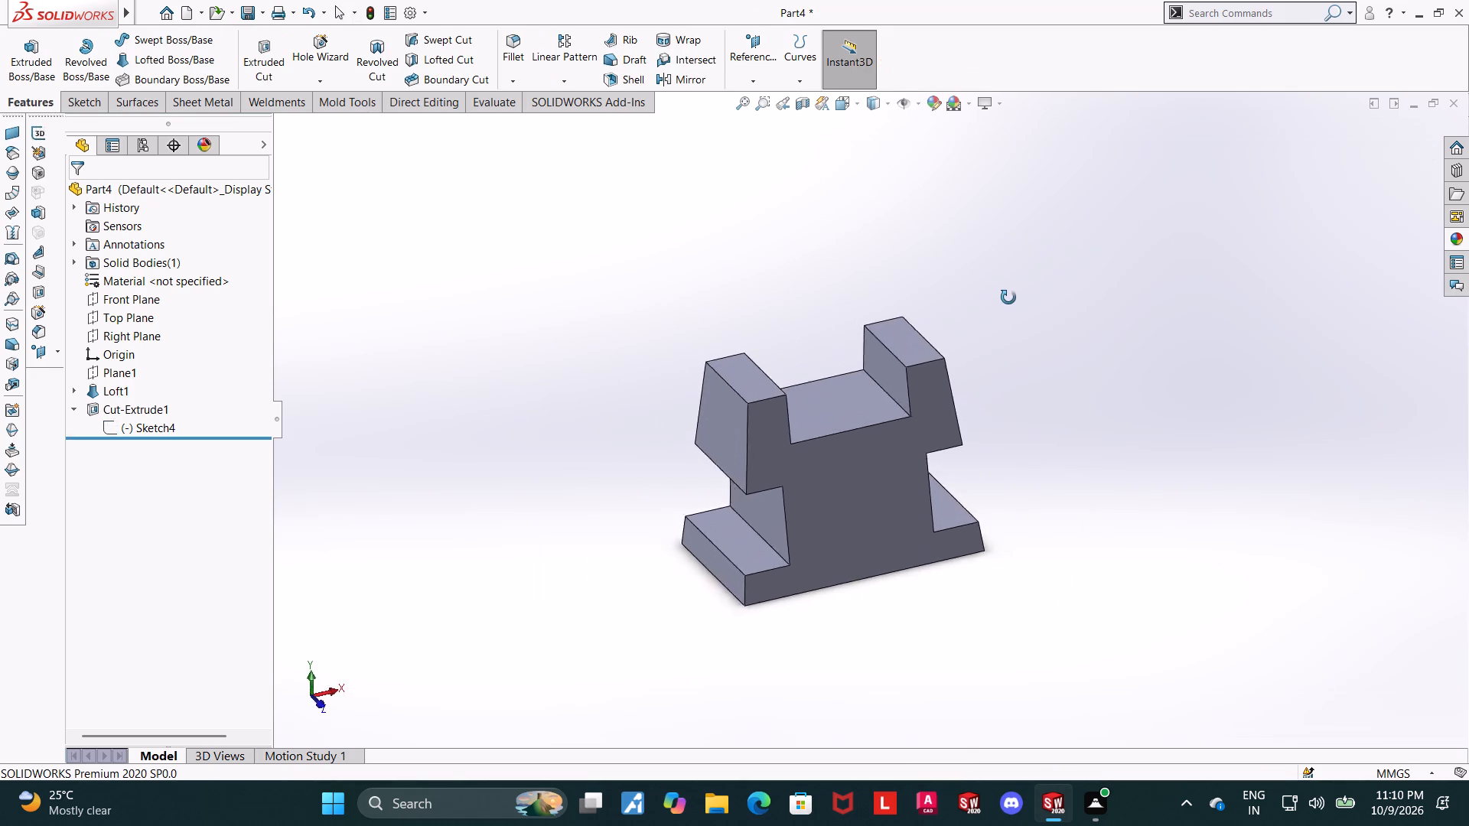
pyautogui.moveTo(1008, 298); pyautogui.dragTo(1086, 335, button='middle')
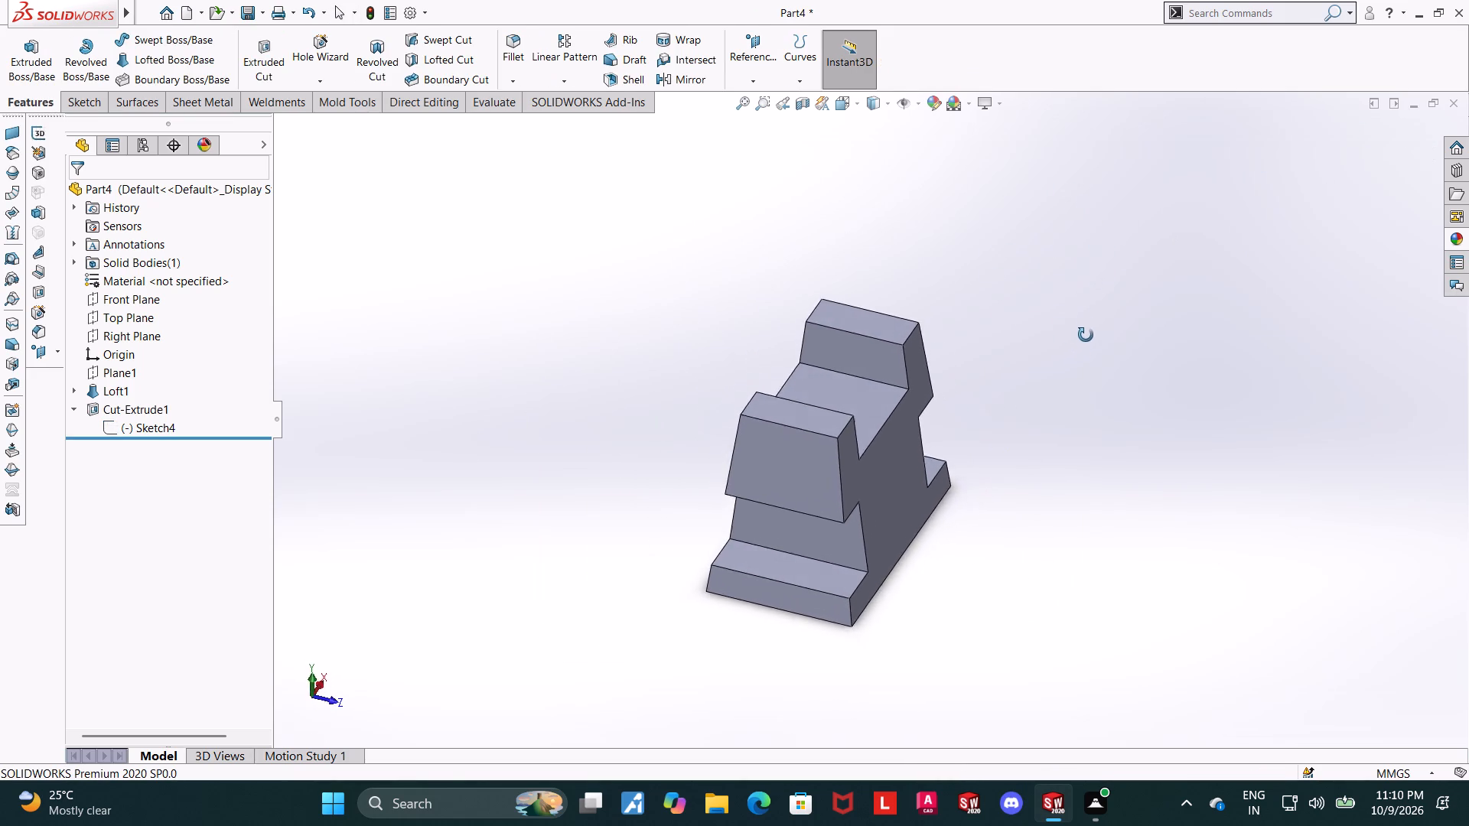
pyautogui.moveTo(1086, 335); pyautogui.dragTo(1098, 280, button='middle')
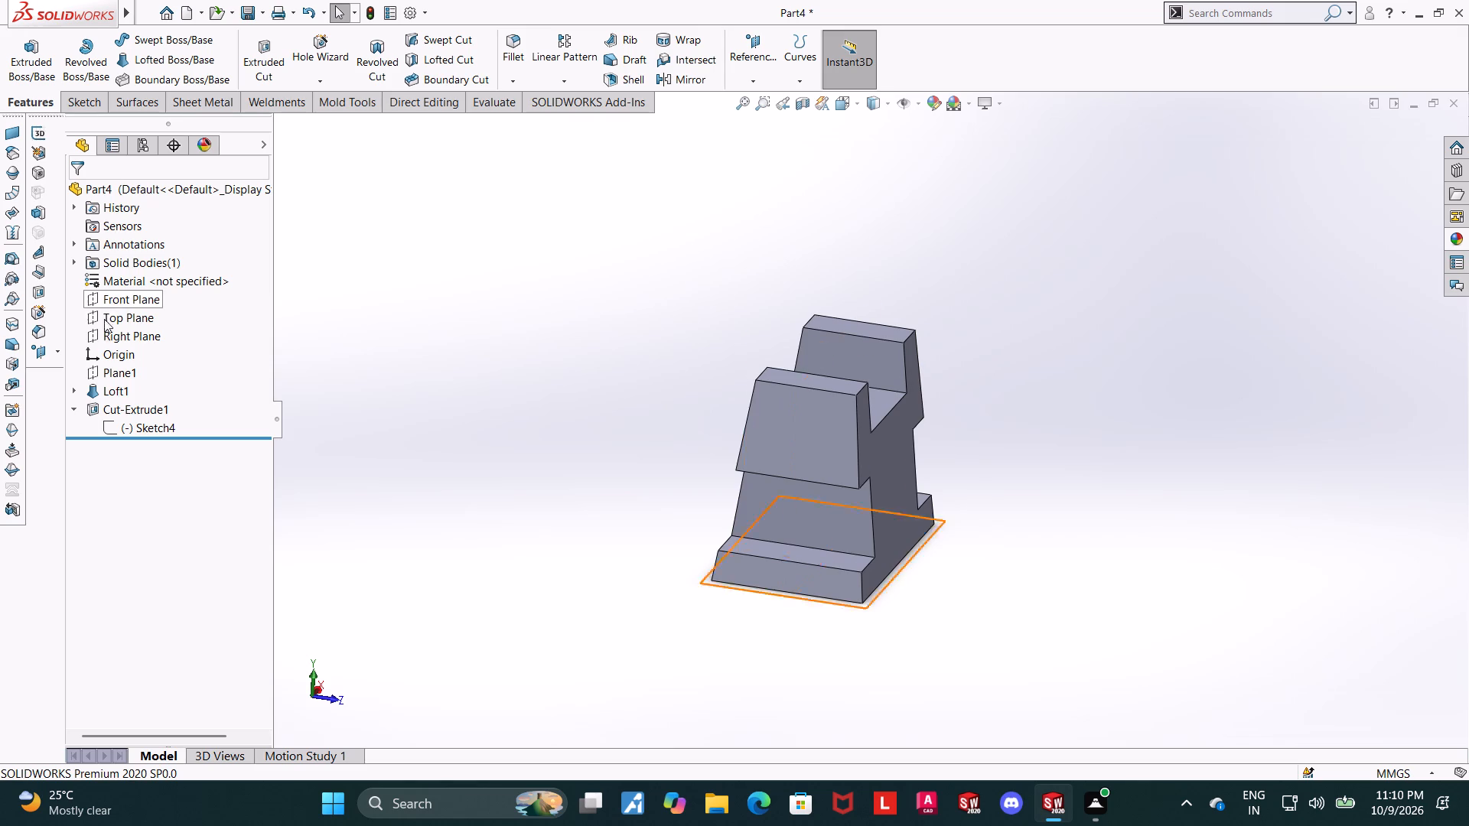
# In a new face-on sketch on the Right Plane, draw a three-point semicircular arc of about 11 mm radius dipping from the body's top edge.
pyautogui.click(108, 337)
pyautogui.click(125, 314)
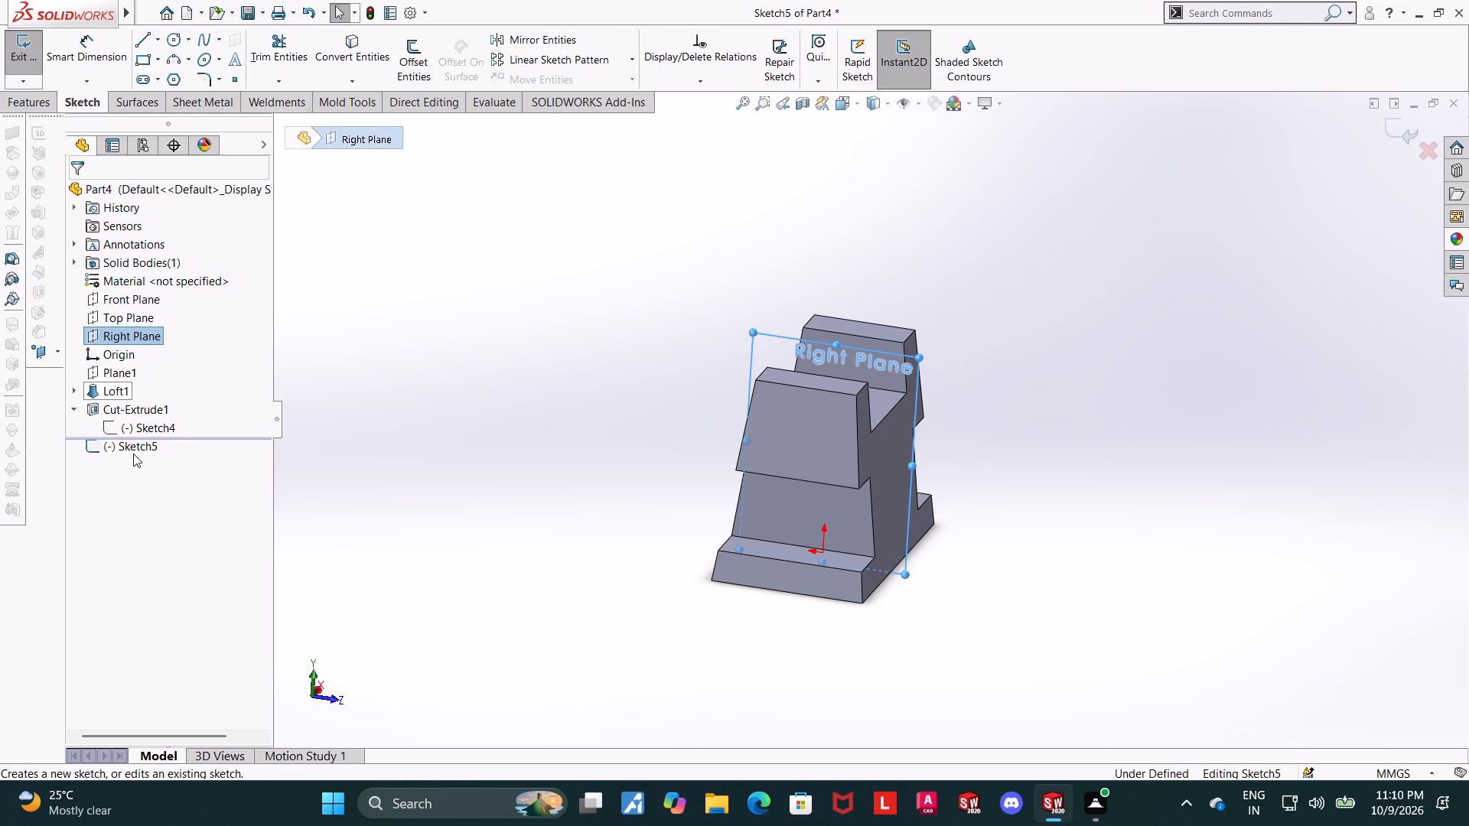
pyautogui.click(133, 454)
pyautogui.click(169, 431)
pyautogui.scroll(4, 1042, 321)
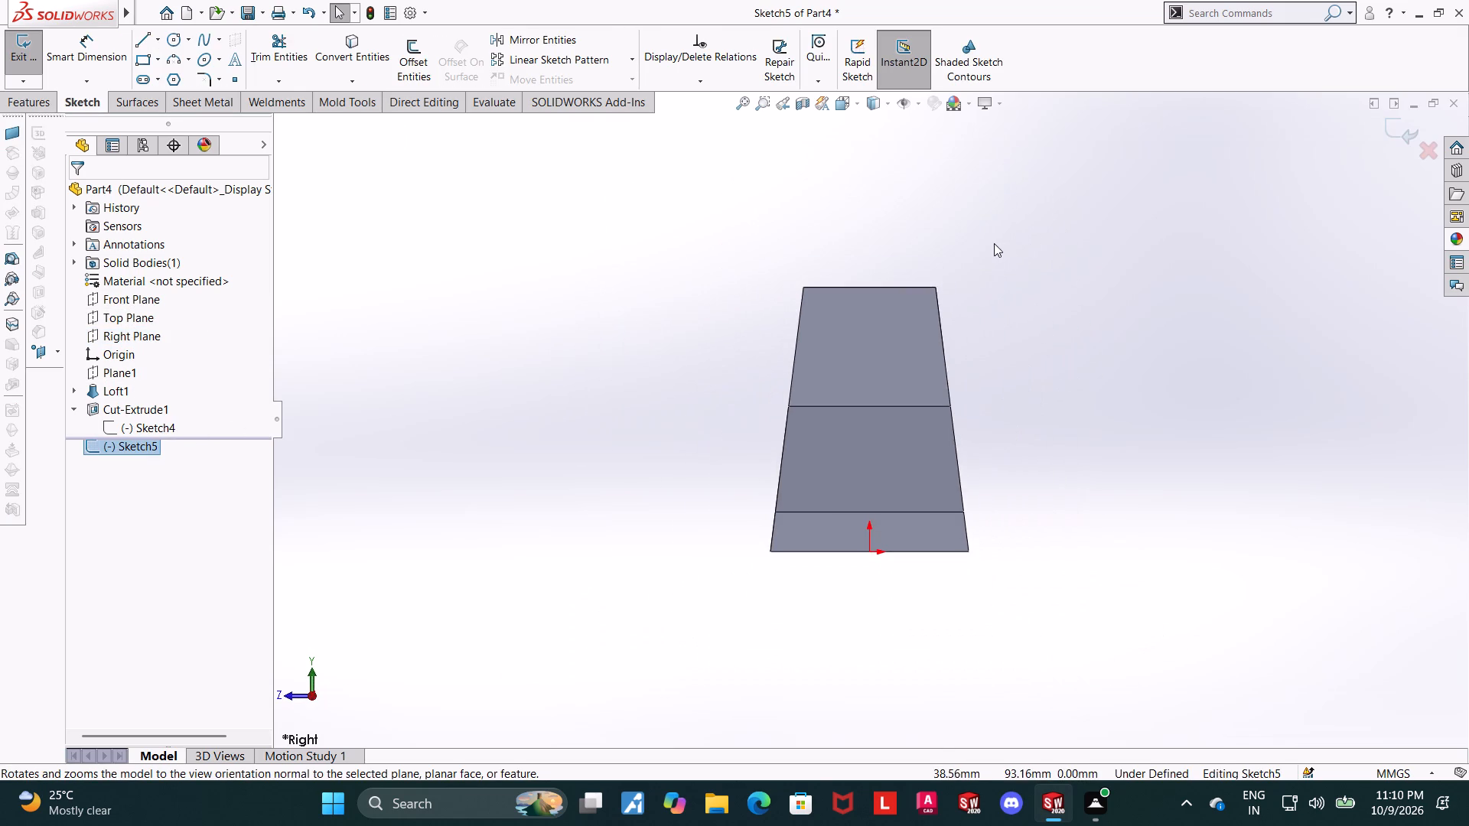
pyautogui.scroll(-2, 992, 243)
pyautogui.click(171, 62)
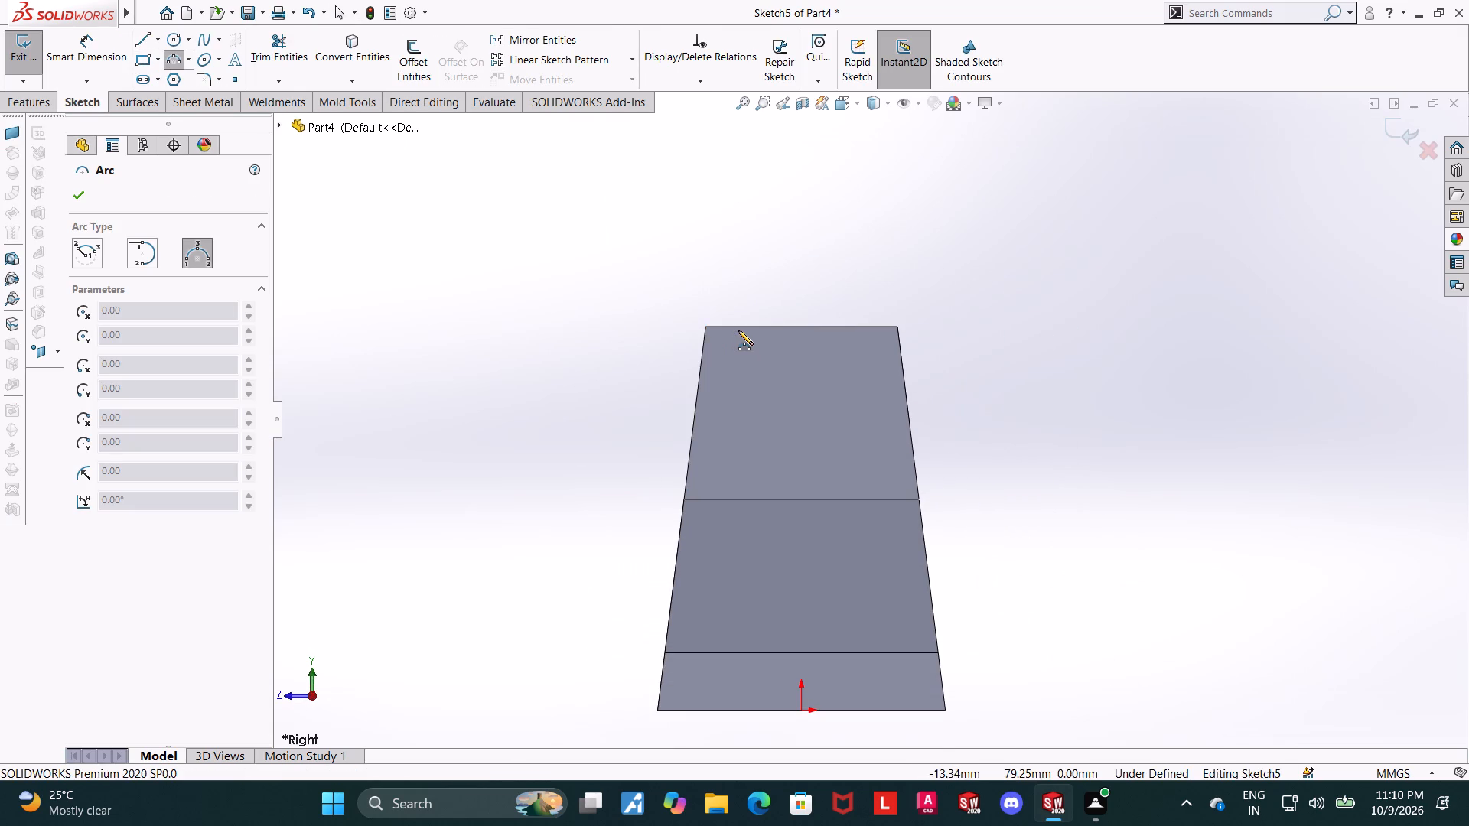
pyautogui.click(742, 324)
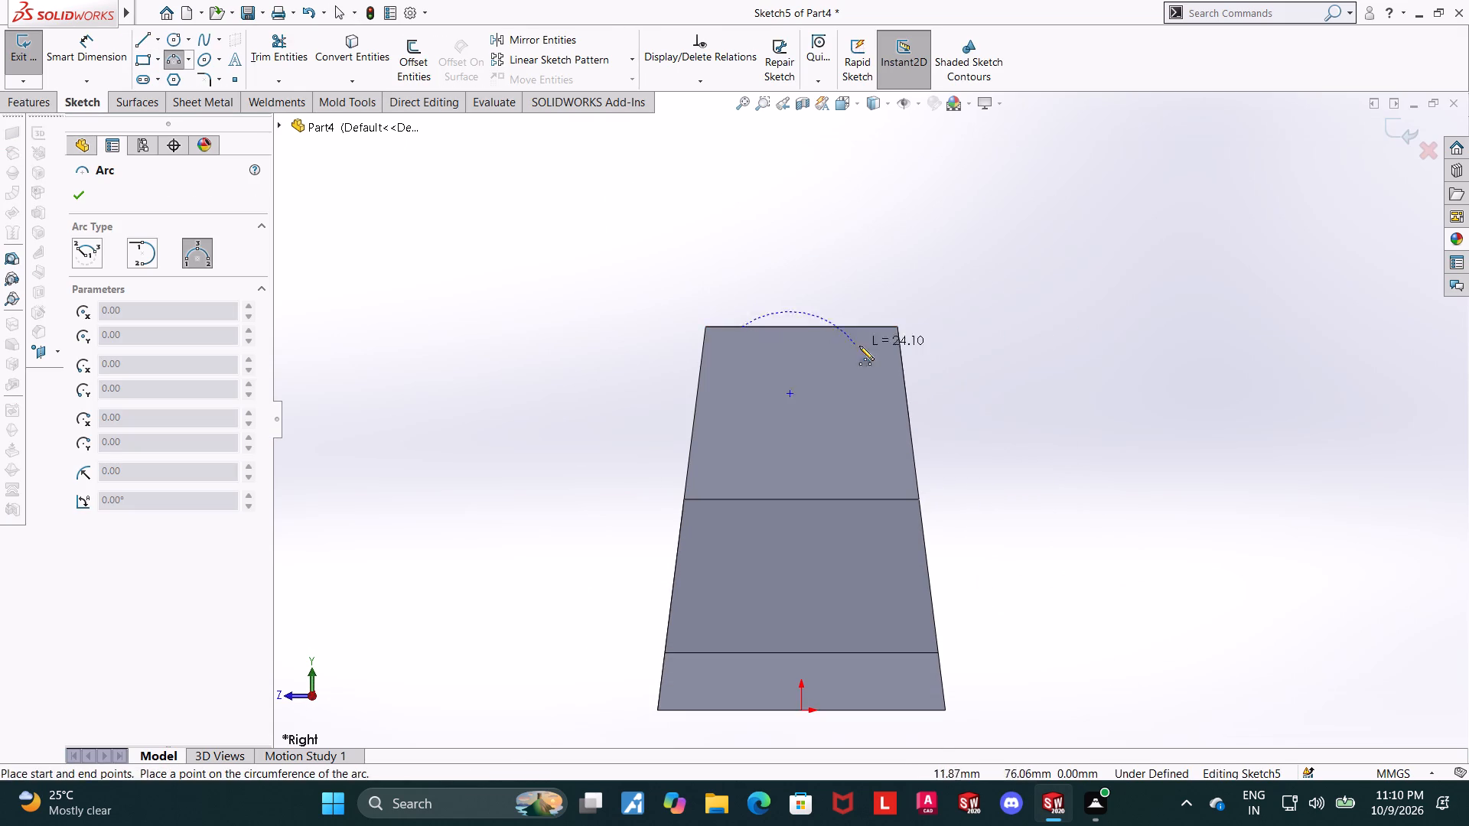
pyautogui.click(847, 327)
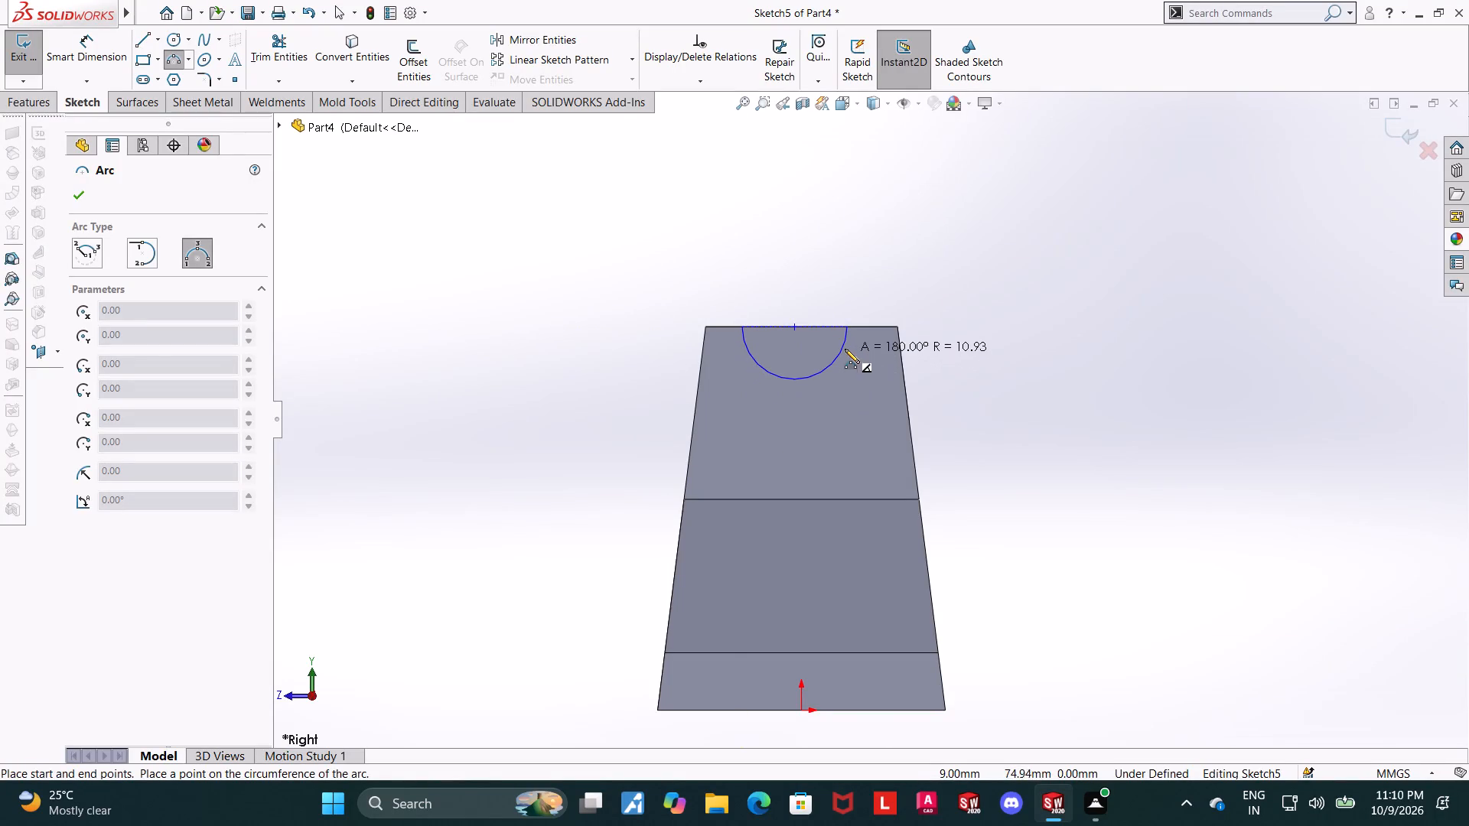
pyautogui.click(845, 349)
pyautogui.press('Escape')
pyautogui.press('Escape')
pyautogui.press('Escape')
# Dimension the arc's radius as 10 mm.
pyautogui.click(90, 55)
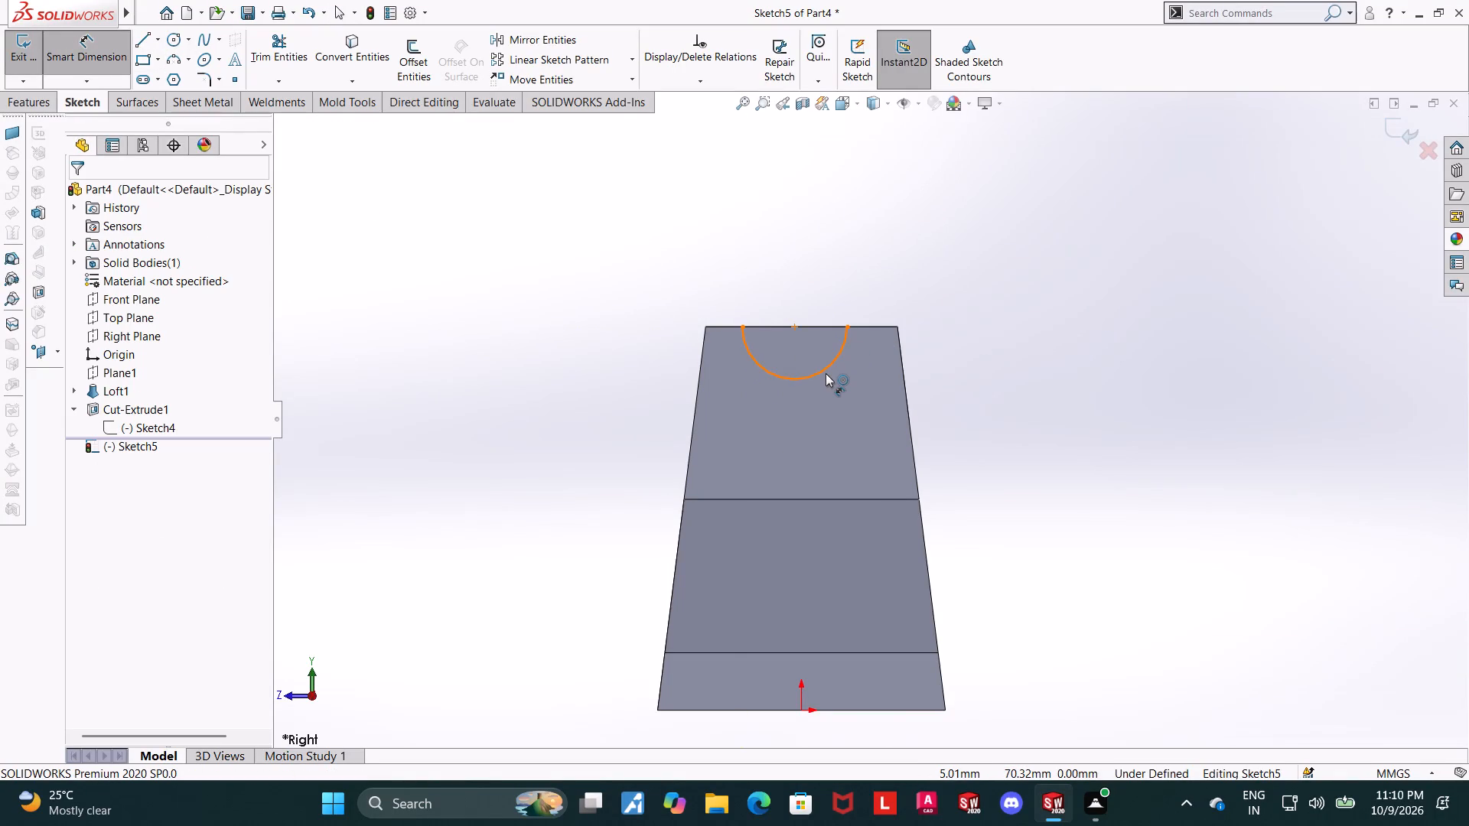
pyautogui.click(826, 373)
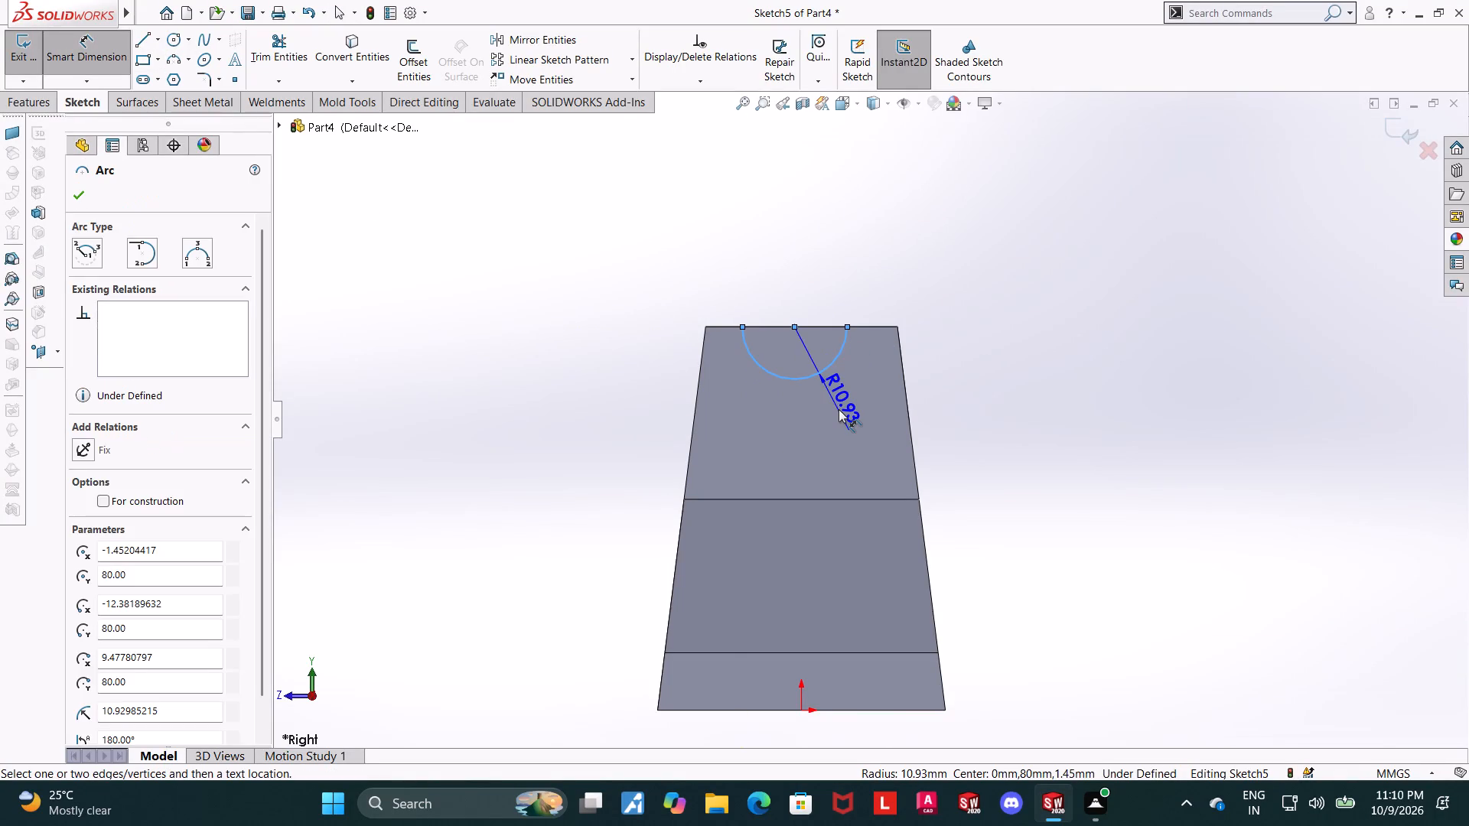
pyautogui.click(839, 409)
pyautogui.press('1')
pyautogui.press('0')
pyautogui.press('Return')
pyautogui.press('Escape')
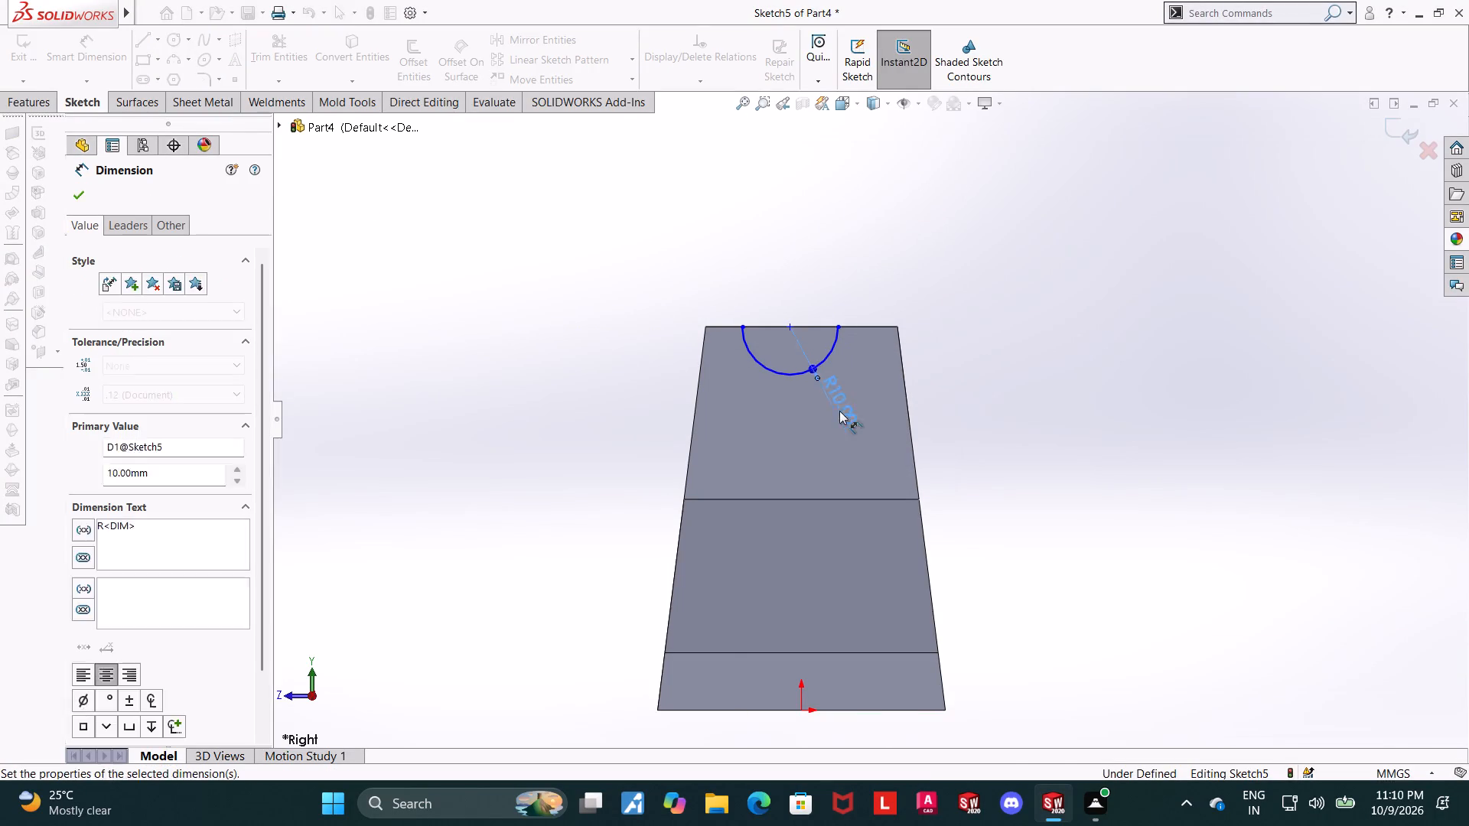
pyautogui.press('Escape')
pyautogui.press('Escape')
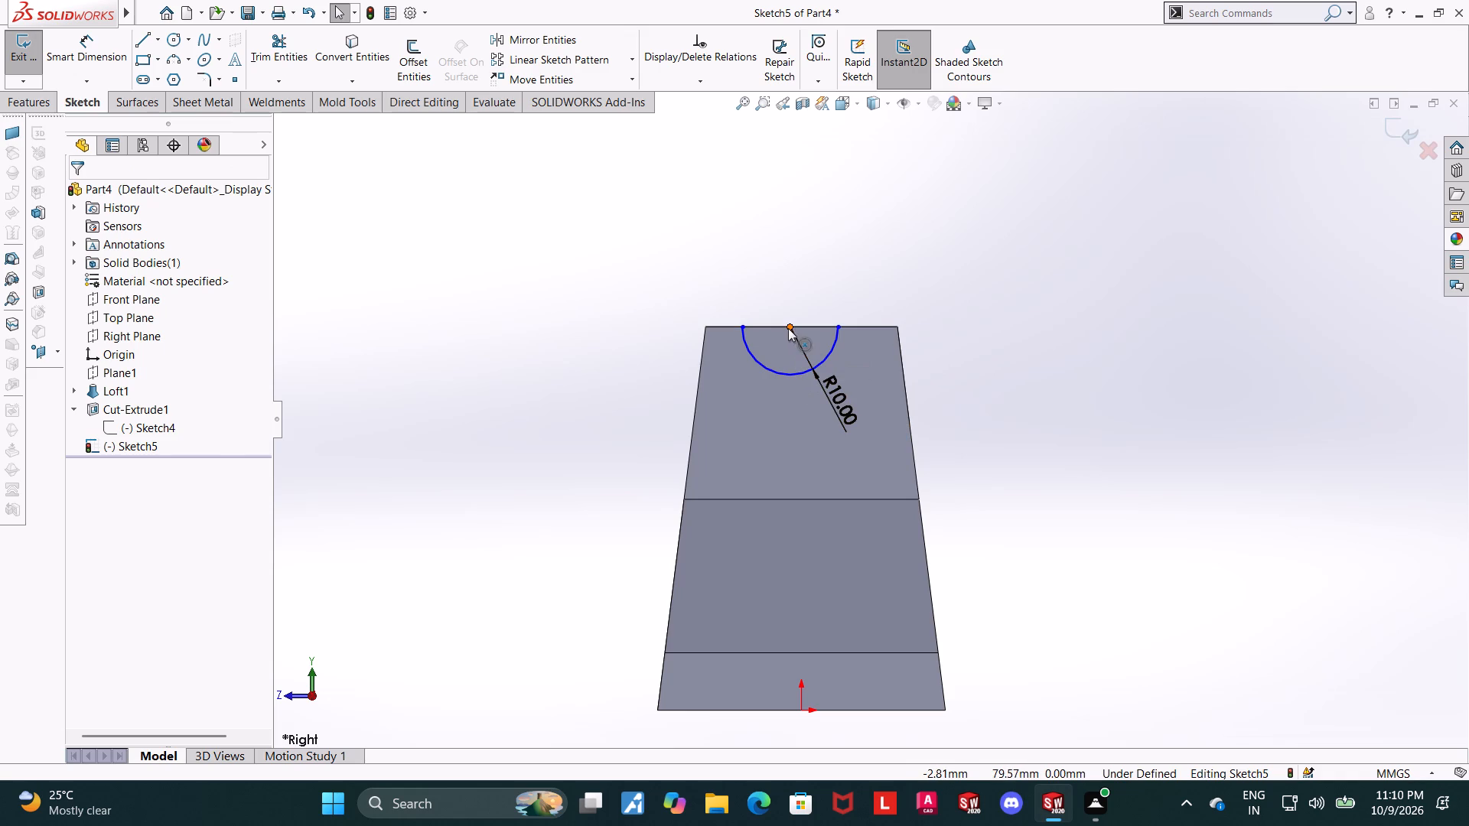
# Add a vertical relation between the arc's centre point and the origin.
pyautogui.click(788, 328)
pyautogui.keyDown('ctrl'); pyautogui.click(802, 710); pyautogui.keyUp('ctrl')
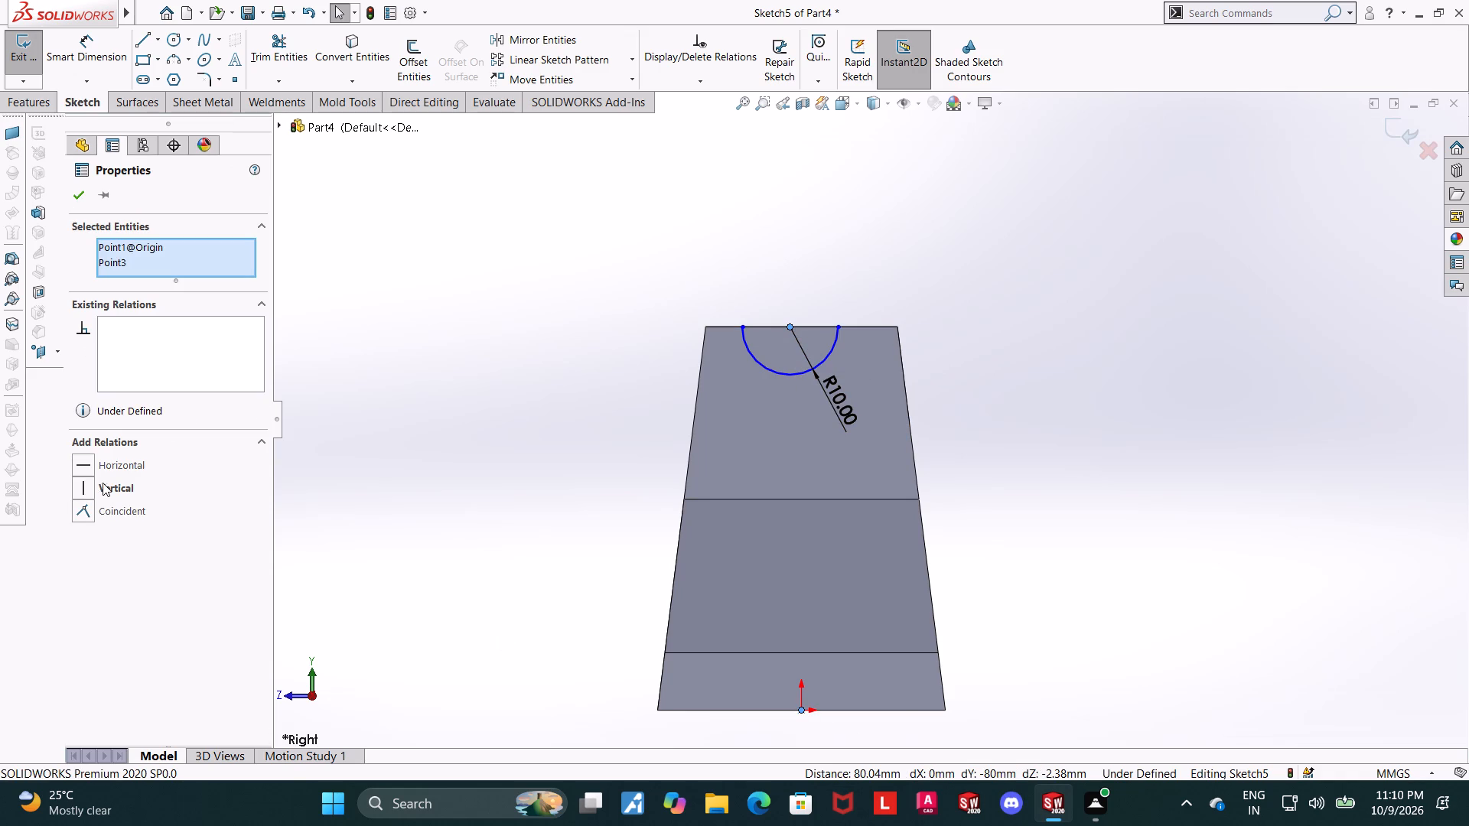
pyautogui.click(90, 483)
pyautogui.press('Escape')
pyautogui.press('Escape')
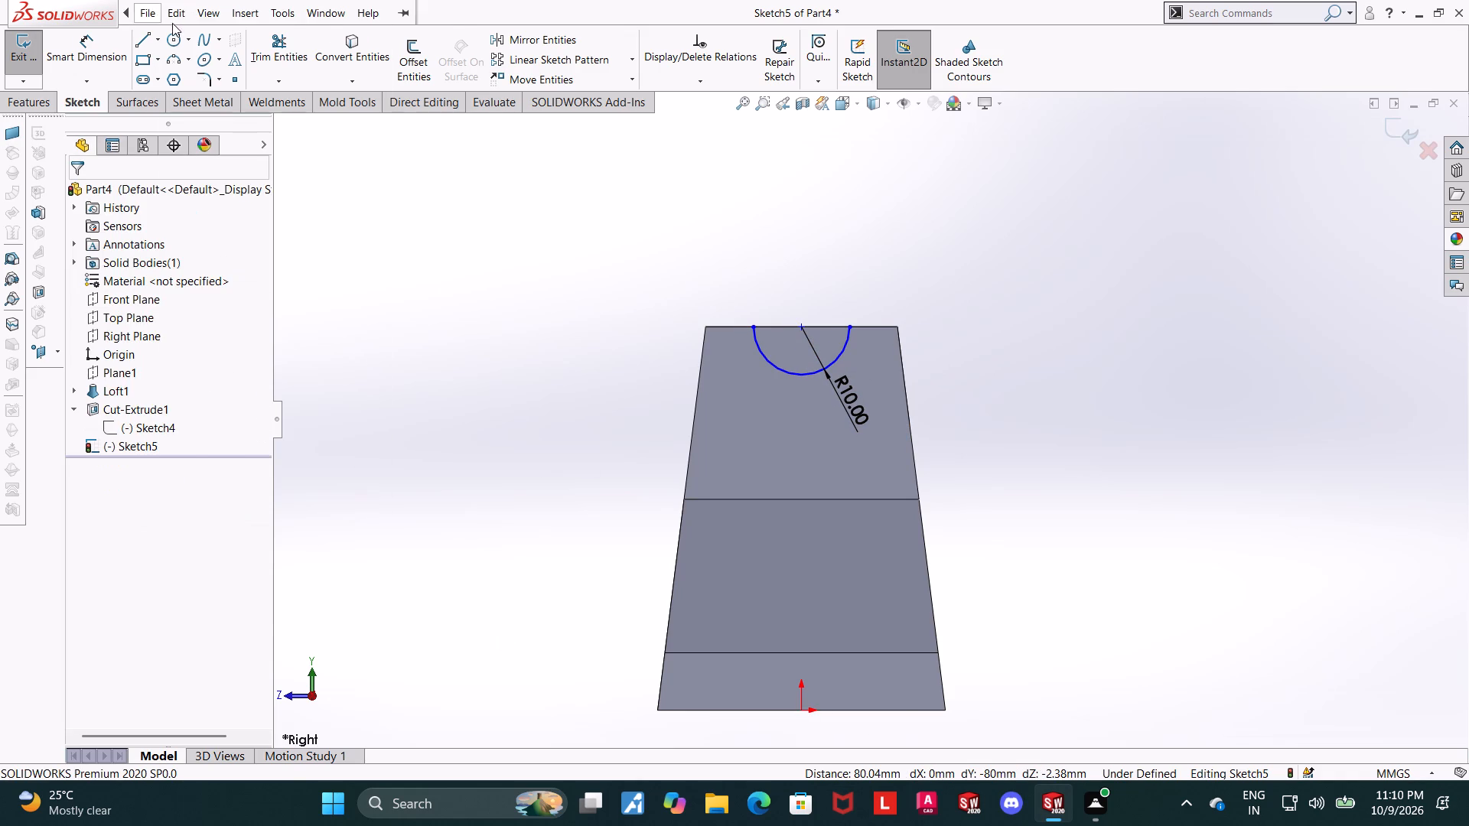
# Close the semicircle with a straight line along the top edge between the arc's two endpoints.
pyautogui.click(143, 44)
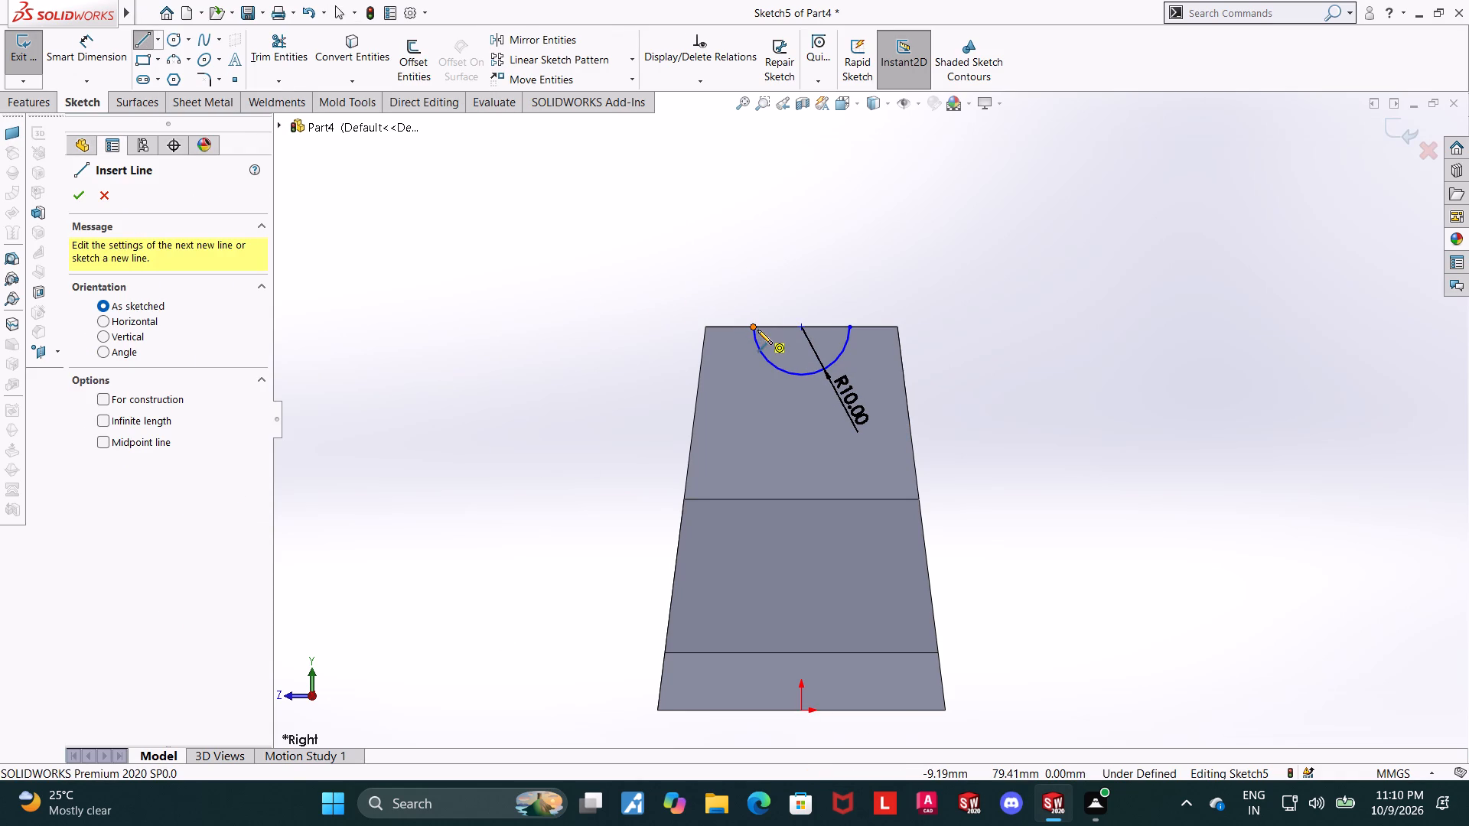
pyautogui.click(757, 327)
pyautogui.click(851, 328)
pyautogui.press('Escape')
pyautogui.press('Escape')
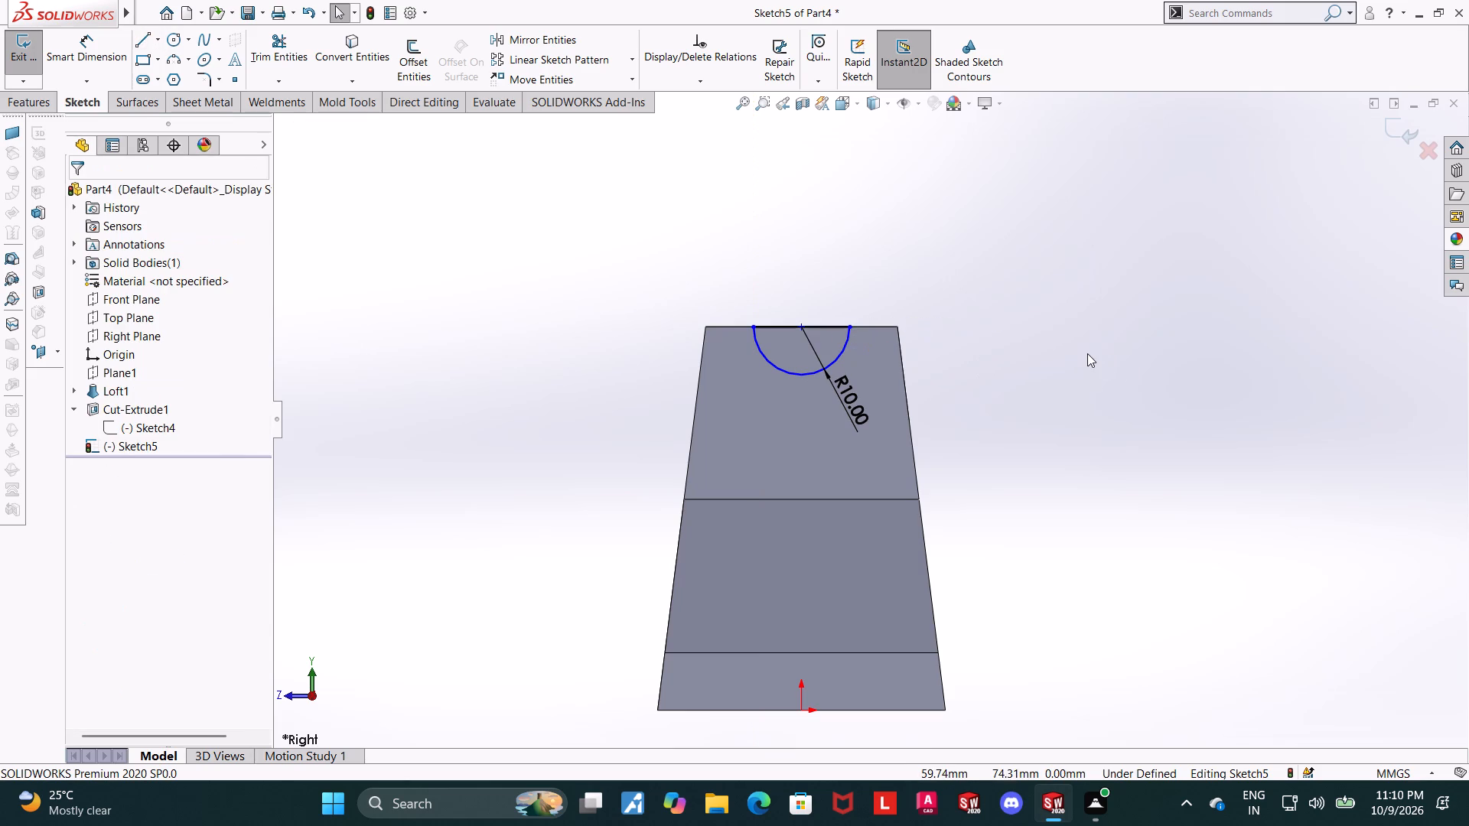
pyautogui.press('Escape')
pyautogui.press('Escape')
pyautogui.press('Escape')
pyautogui.press('Escape')
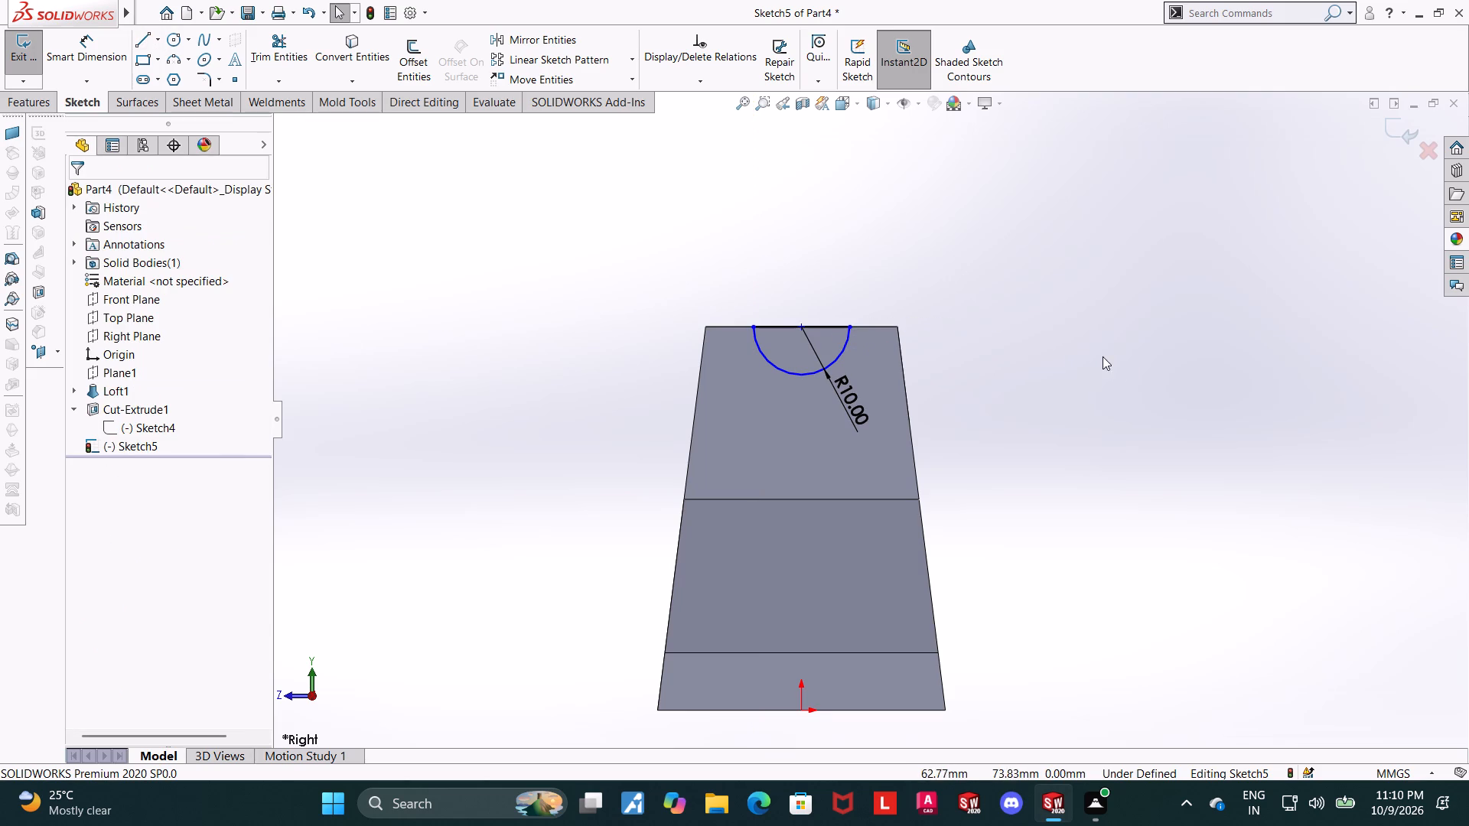
pyautogui.click(1103, 356)
# Add a coincident relation between the arc's endpoint and the body's top edge.
pyautogui.click(104, 51)
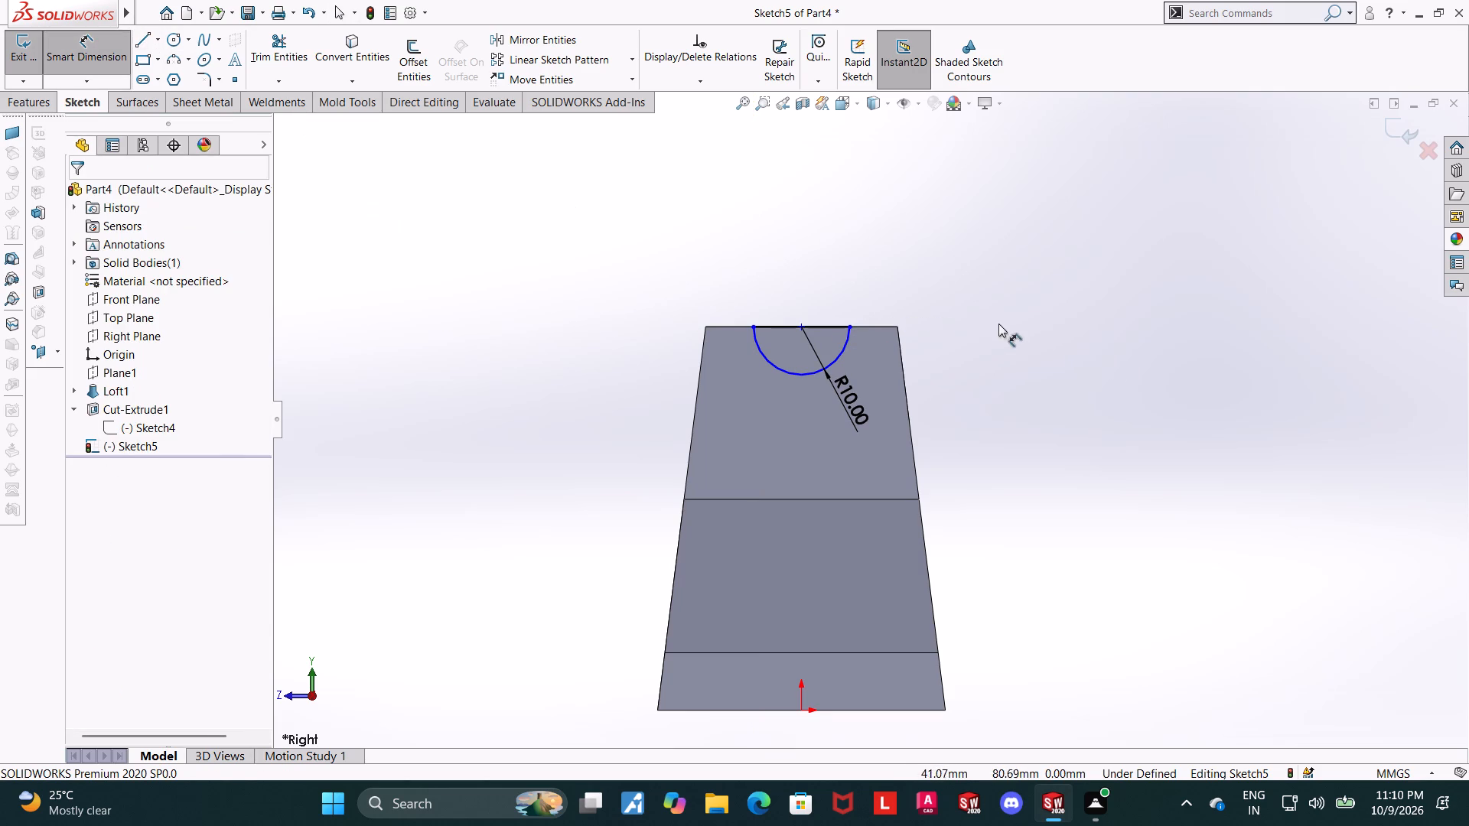
pyautogui.press('Escape')
pyautogui.click(870, 327)
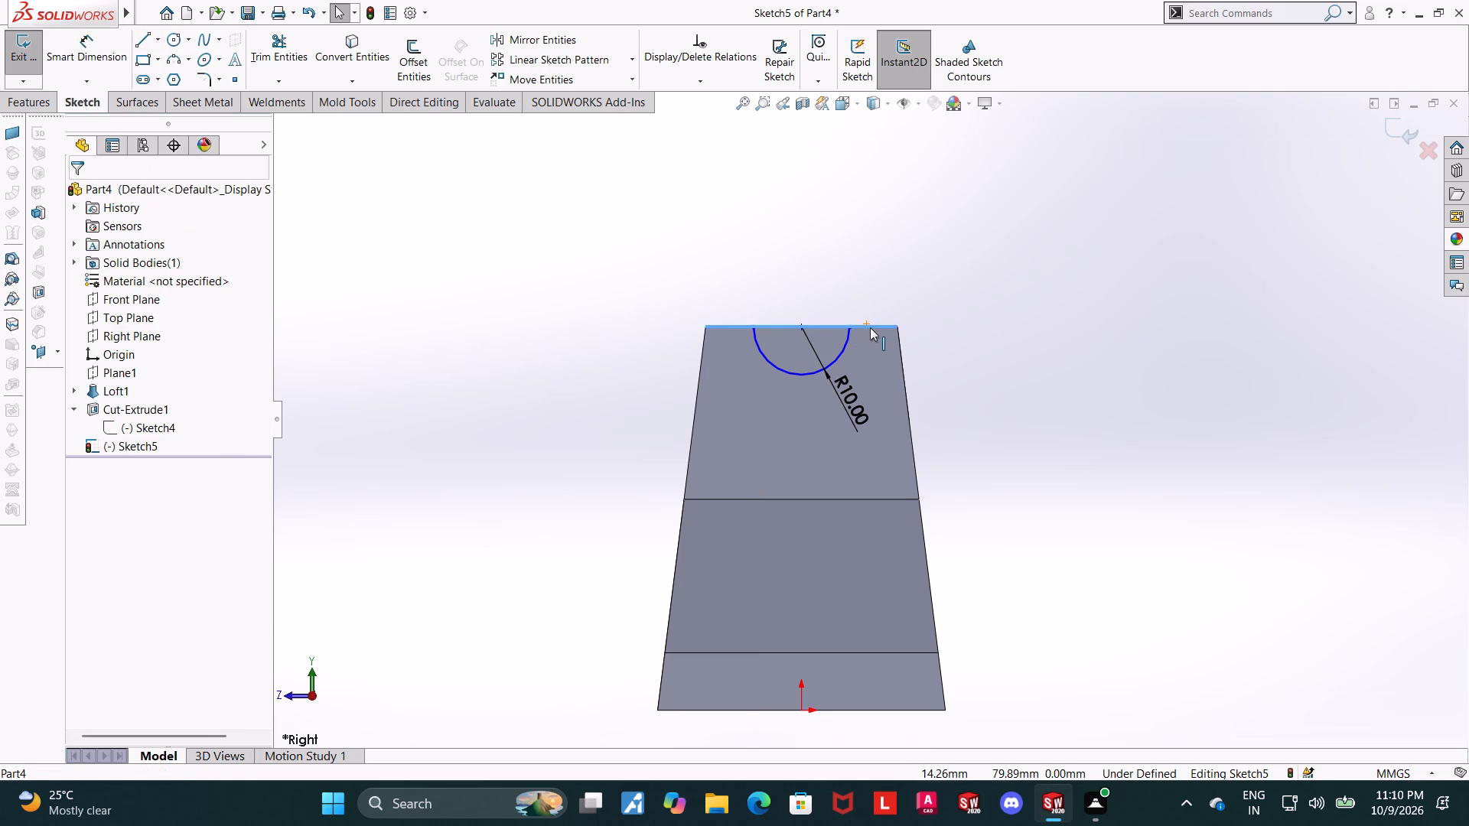
pyautogui.keyDown('ctrl'); pyautogui.click(852, 328); pyautogui.keyUp('ctrl')
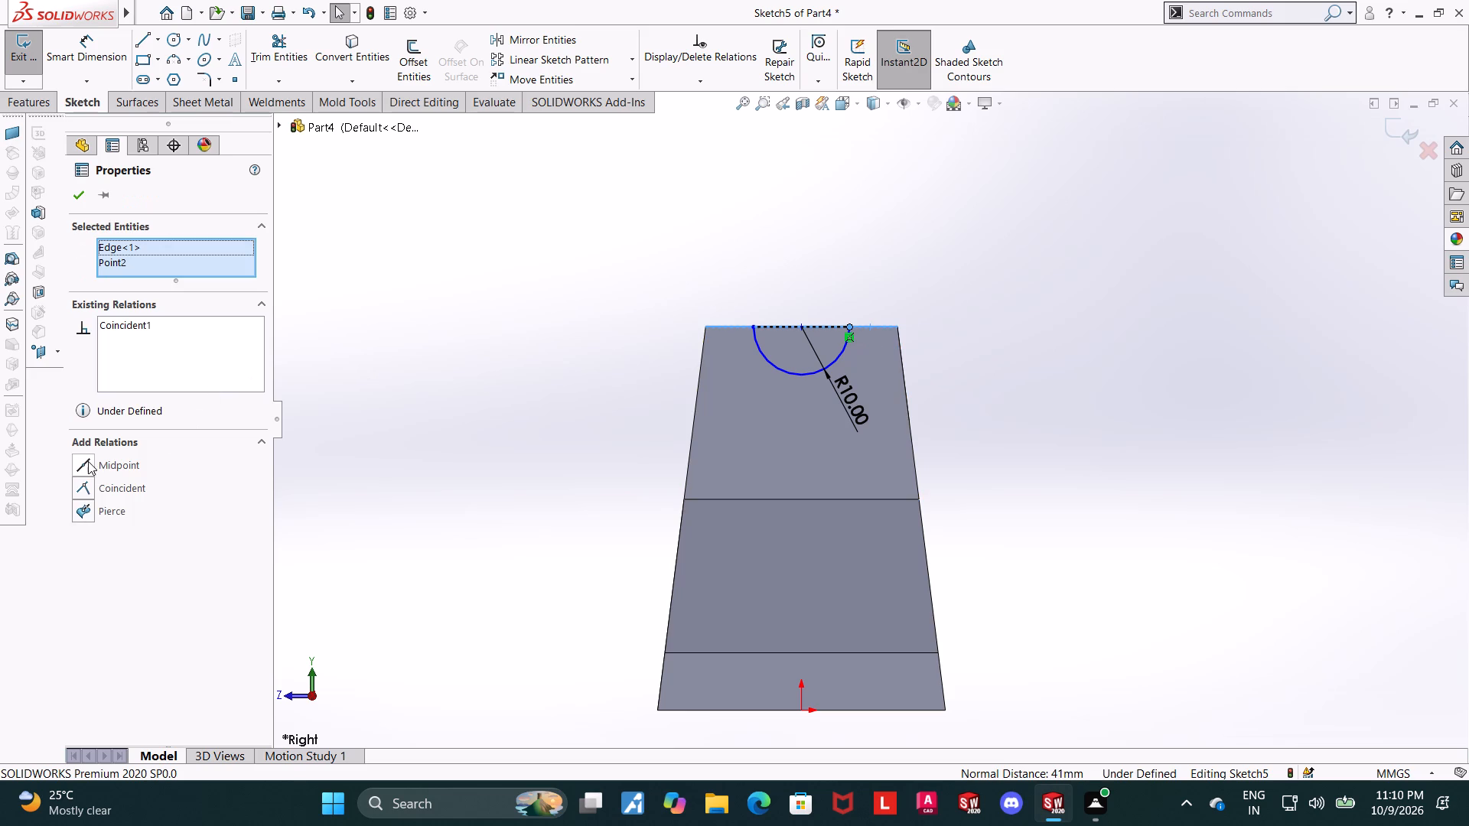
pyautogui.click(88, 483)
pyautogui.click(1310, 380)
pyautogui.press('Escape')
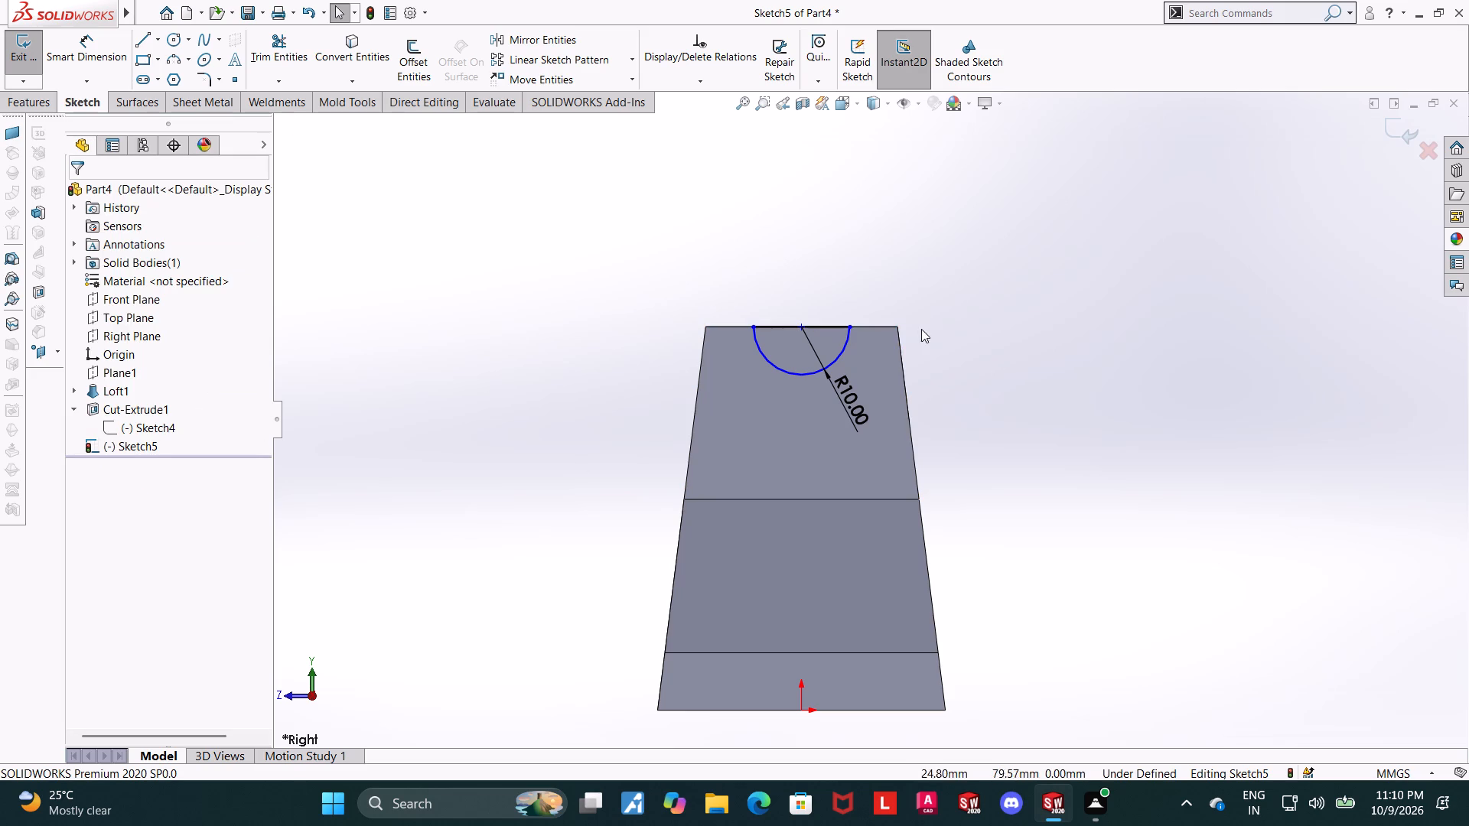
pyautogui.press('Escape')
# Apply the vertical relation between the arc's centre point and the origin again.
pyautogui.click(802, 324)
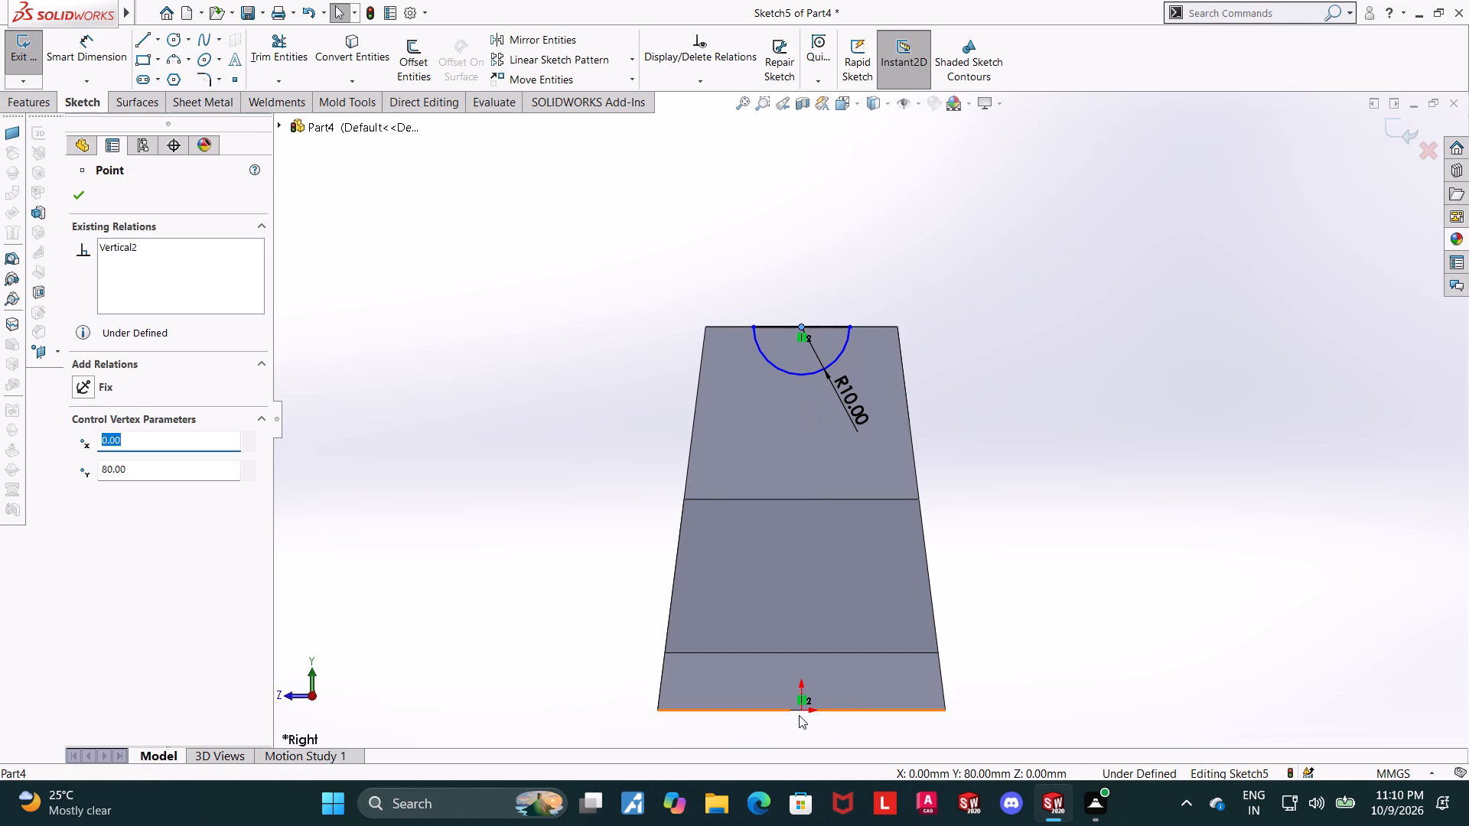
pyautogui.keyDown('ctrl'); pyautogui.click(801, 713); pyautogui.keyUp('ctrl')
pyautogui.click(82, 489)
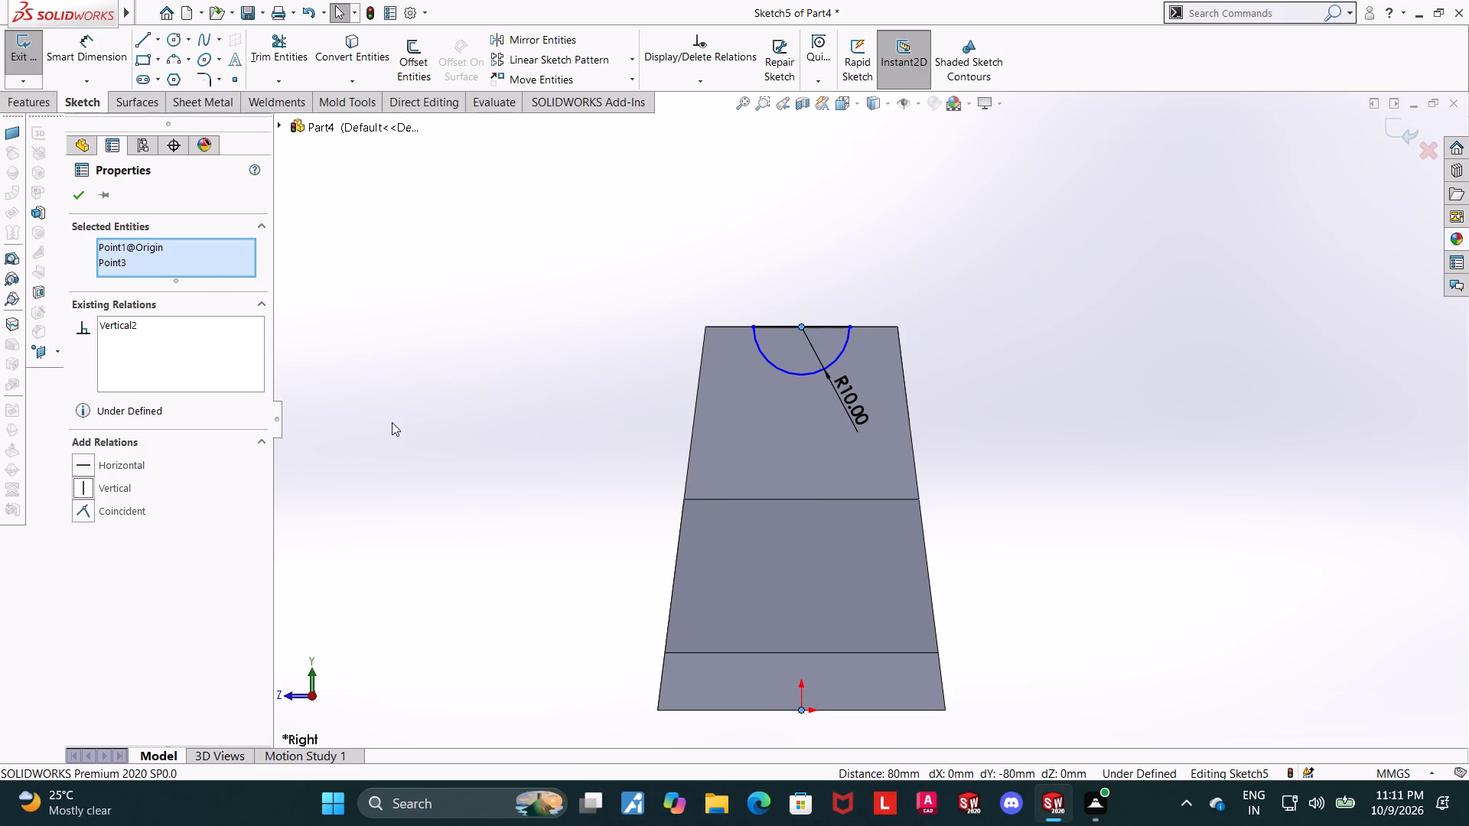
pyautogui.click(392, 422)
pyautogui.press('Escape')
pyautogui.press('Escape')
# Dimension the horizontal distance from the arc's centre point to the body's top corner as 20 mm.
pyautogui.scroll(1, 702, 411)
pyautogui.moveTo(672, 419); pyautogui.dragTo(707, 468, button='middle')
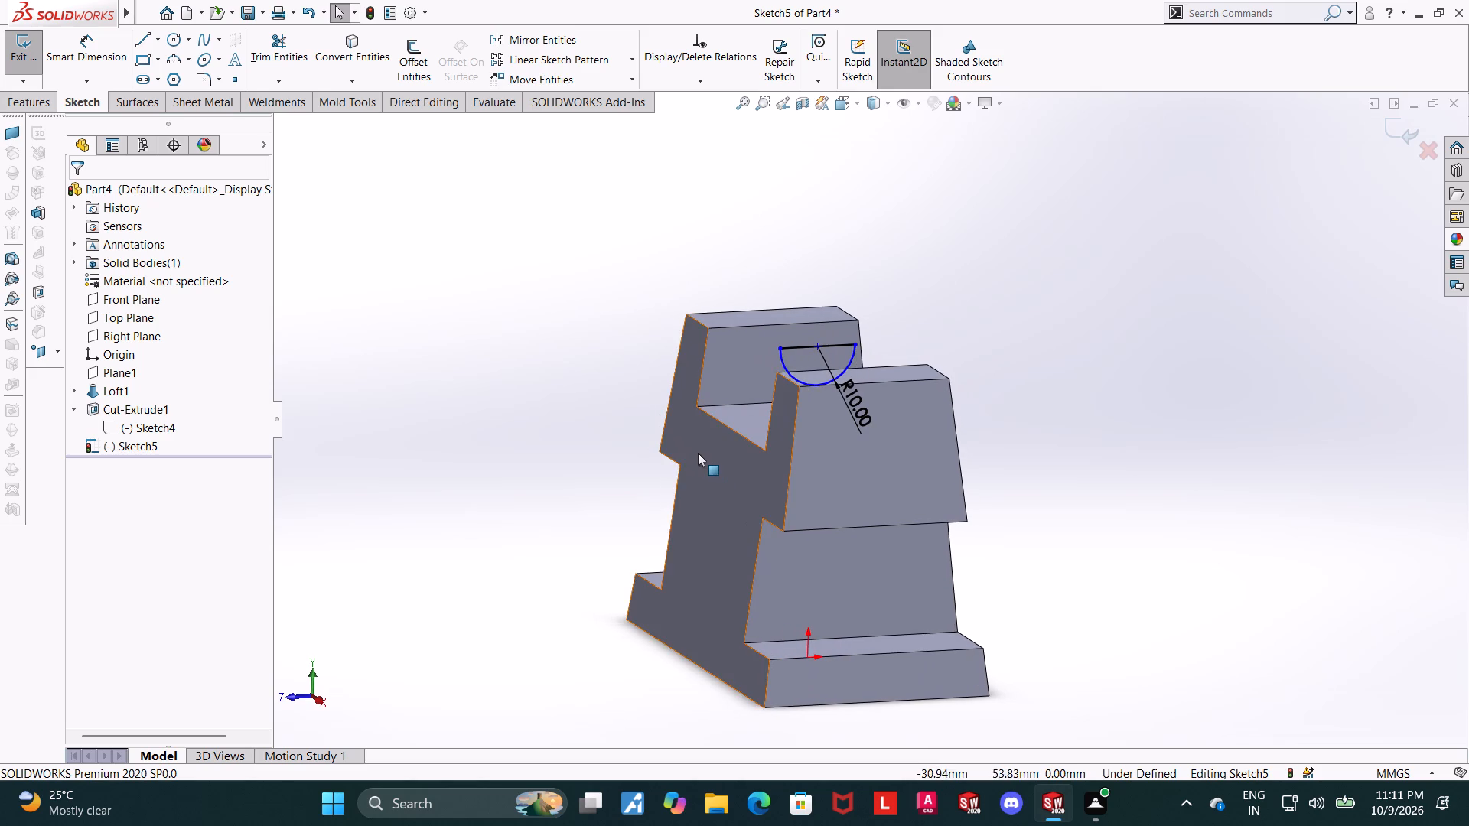
pyautogui.scroll(1, 683, 445)
pyautogui.scroll(-1, 1035, 330)
pyautogui.moveTo(1012, 349); pyautogui.dragTo(995, 331, button='middle')
pyautogui.click(835, 104)
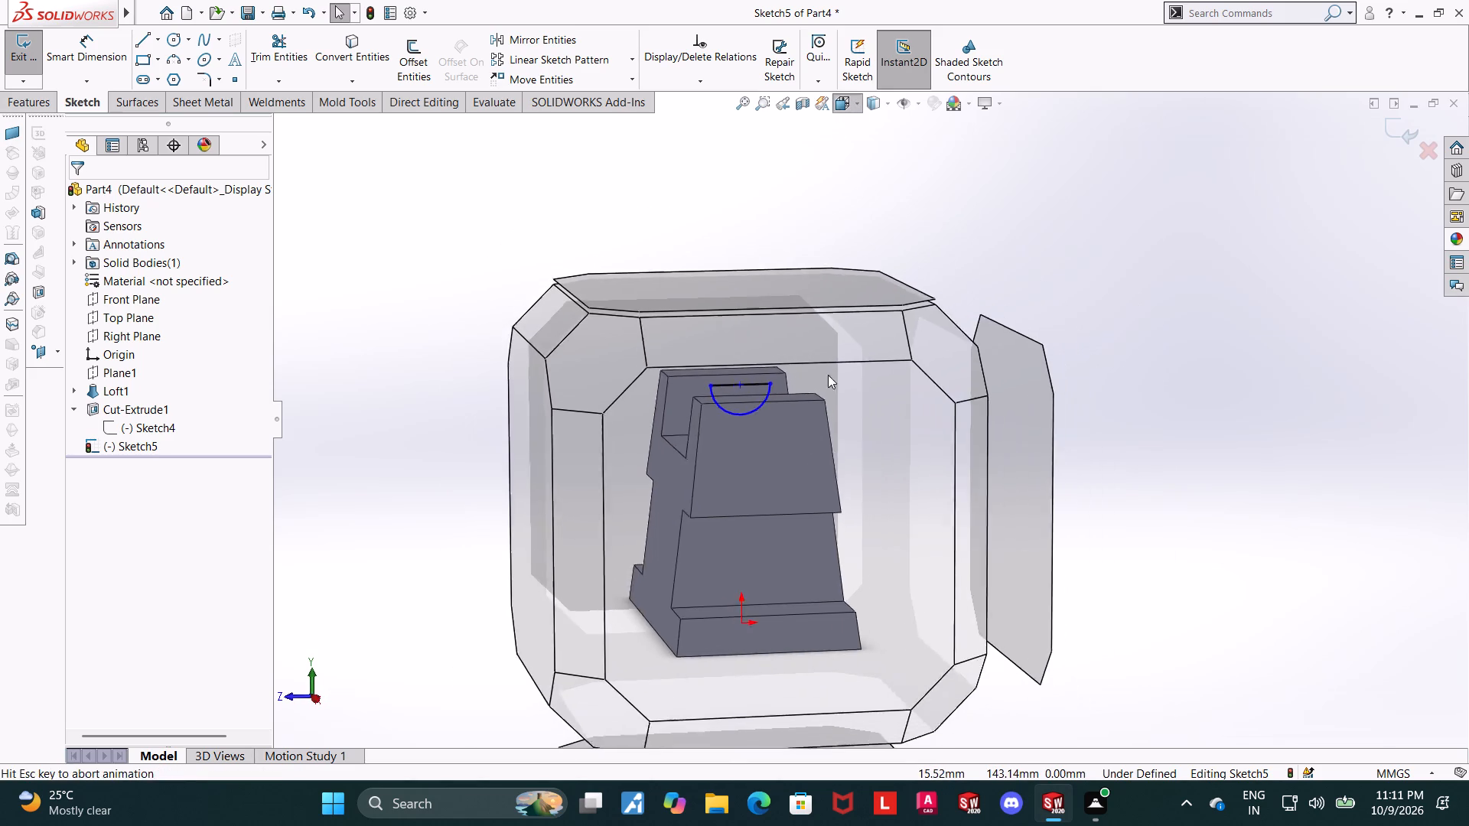
pyautogui.click(703, 552)
pyautogui.scroll(2, 935, 453)
pyautogui.scroll(-2, 803, 188)
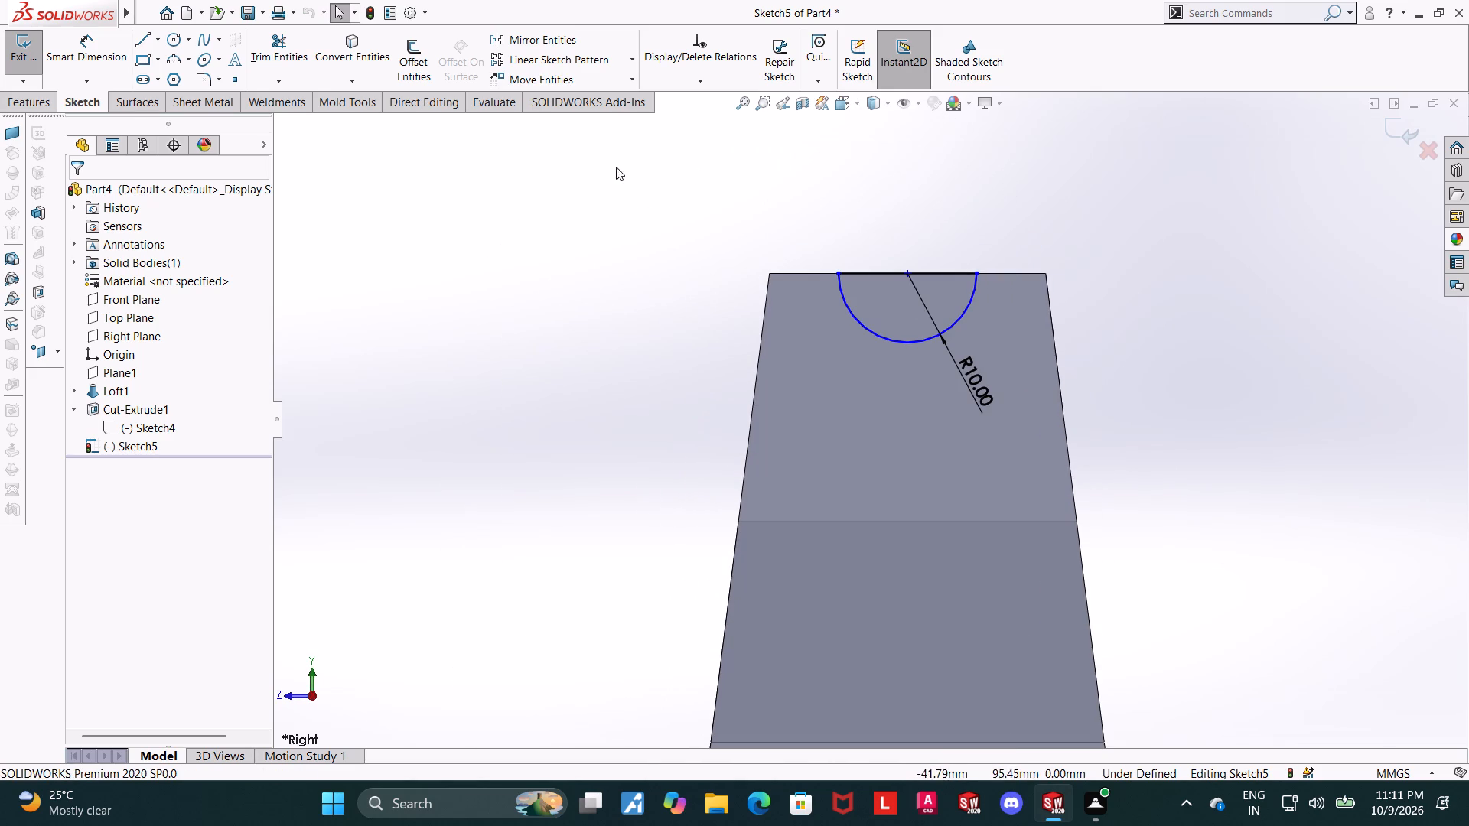
pyautogui.click(91, 37)
pyautogui.click(907, 272)
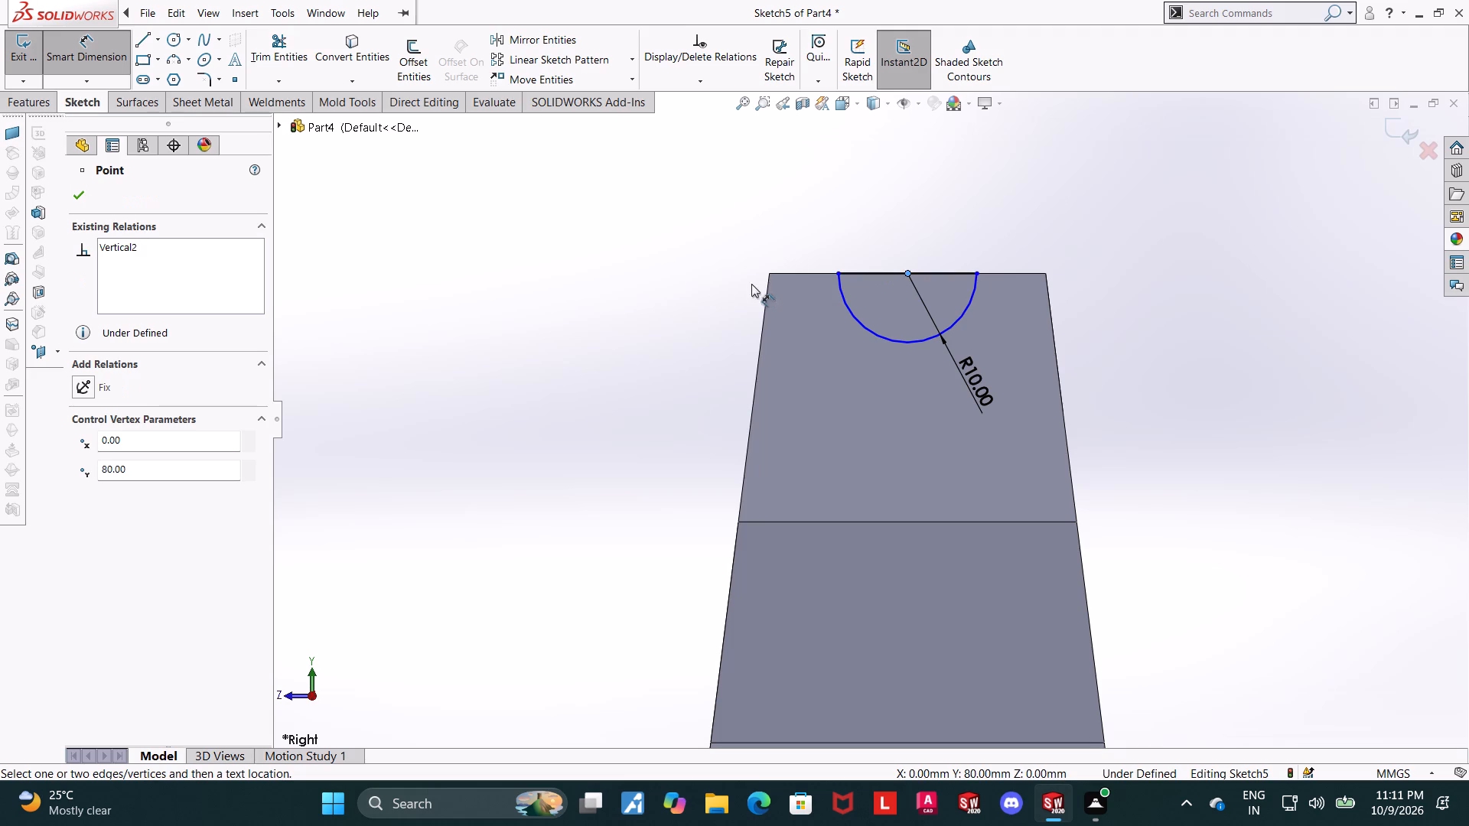
pyautogui.click(770, 275)
pyautogui.click(845, 208)
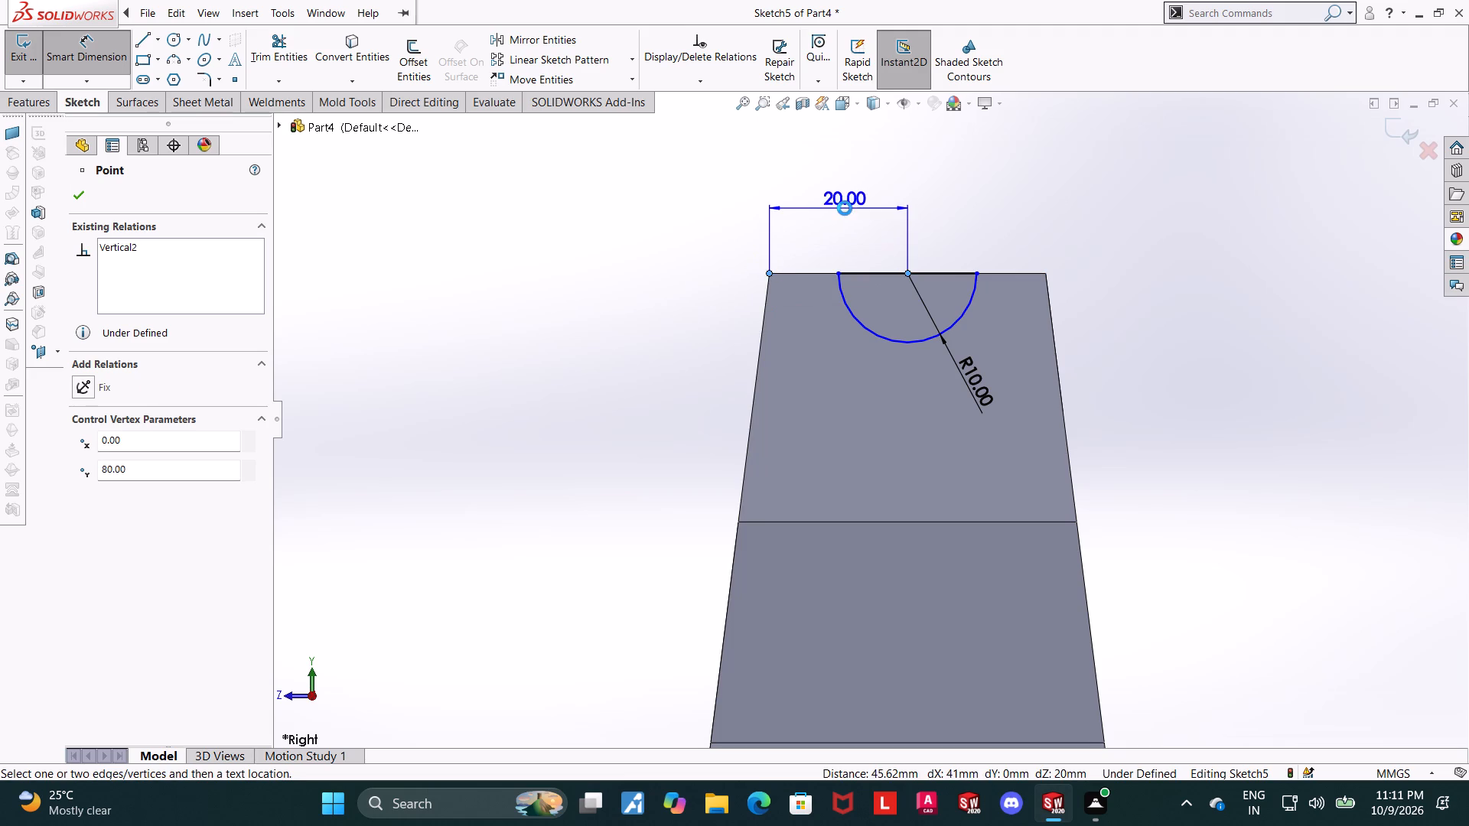
pyautogui.click(784, 183)
pyautogui.scroll(4, 911, 223)
pyautogui.click(1012, 240)
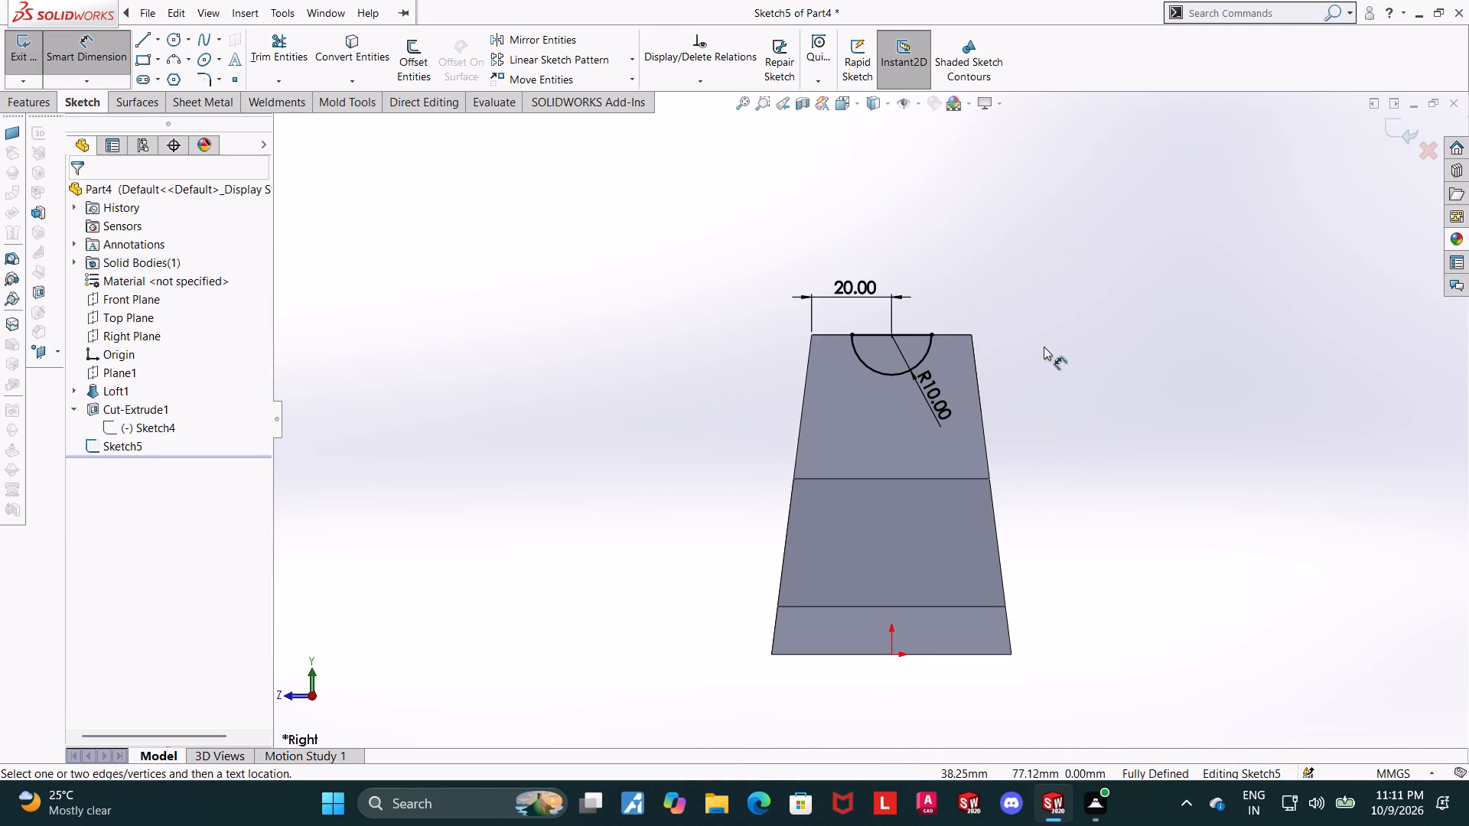
# Finish the sketch and extrude-cut the semicircle with the Through All - Both end condition.
pyautogui.scroll(-1, 1034, 346)
pyautogui.moveTo(947, 369); pyautogui.dragTo(997, 434, button='middle')
pyautogui.scroll(1, 981, 409)
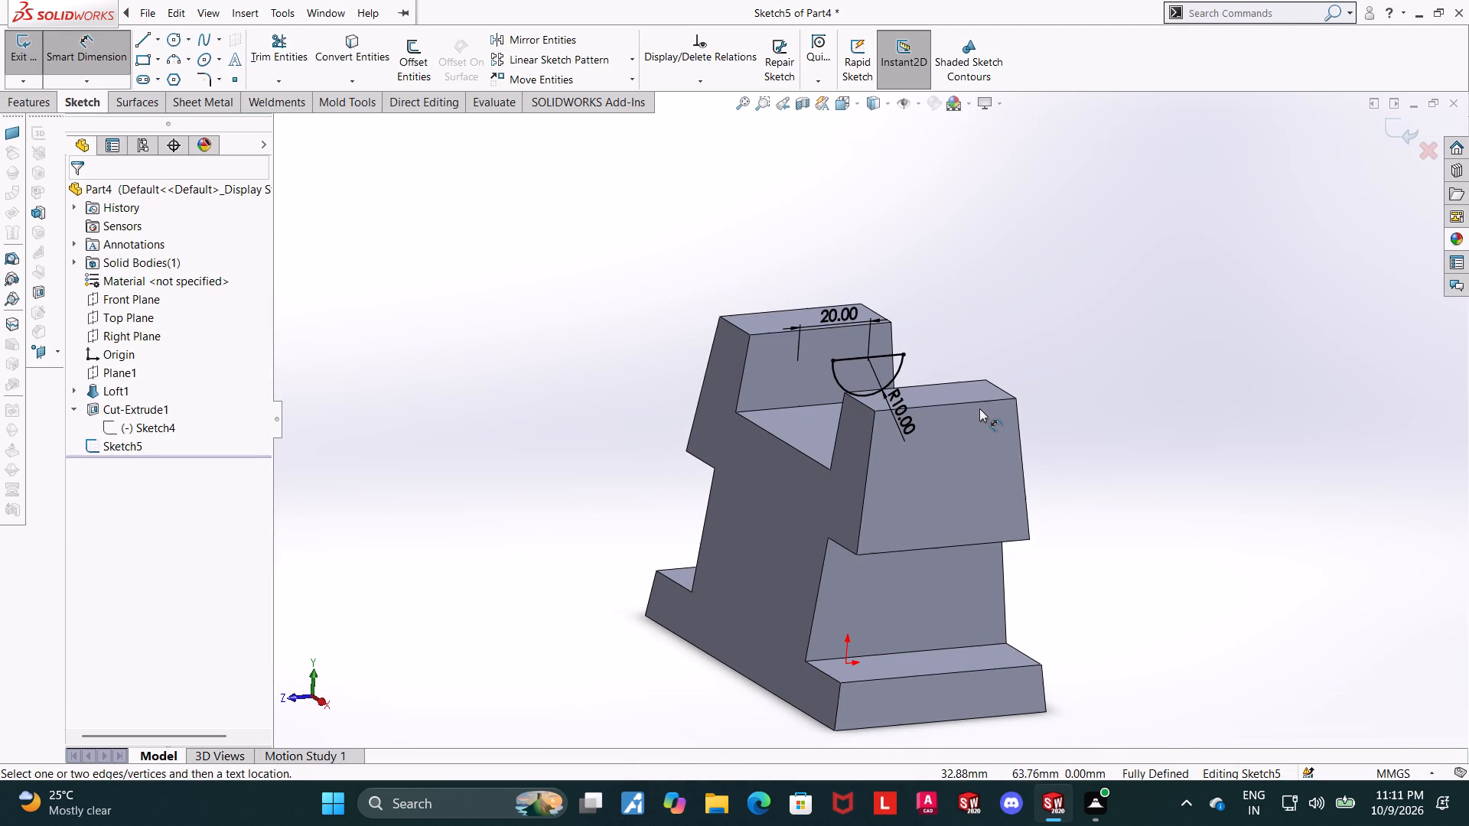
pyautogui.click(1393, 129)
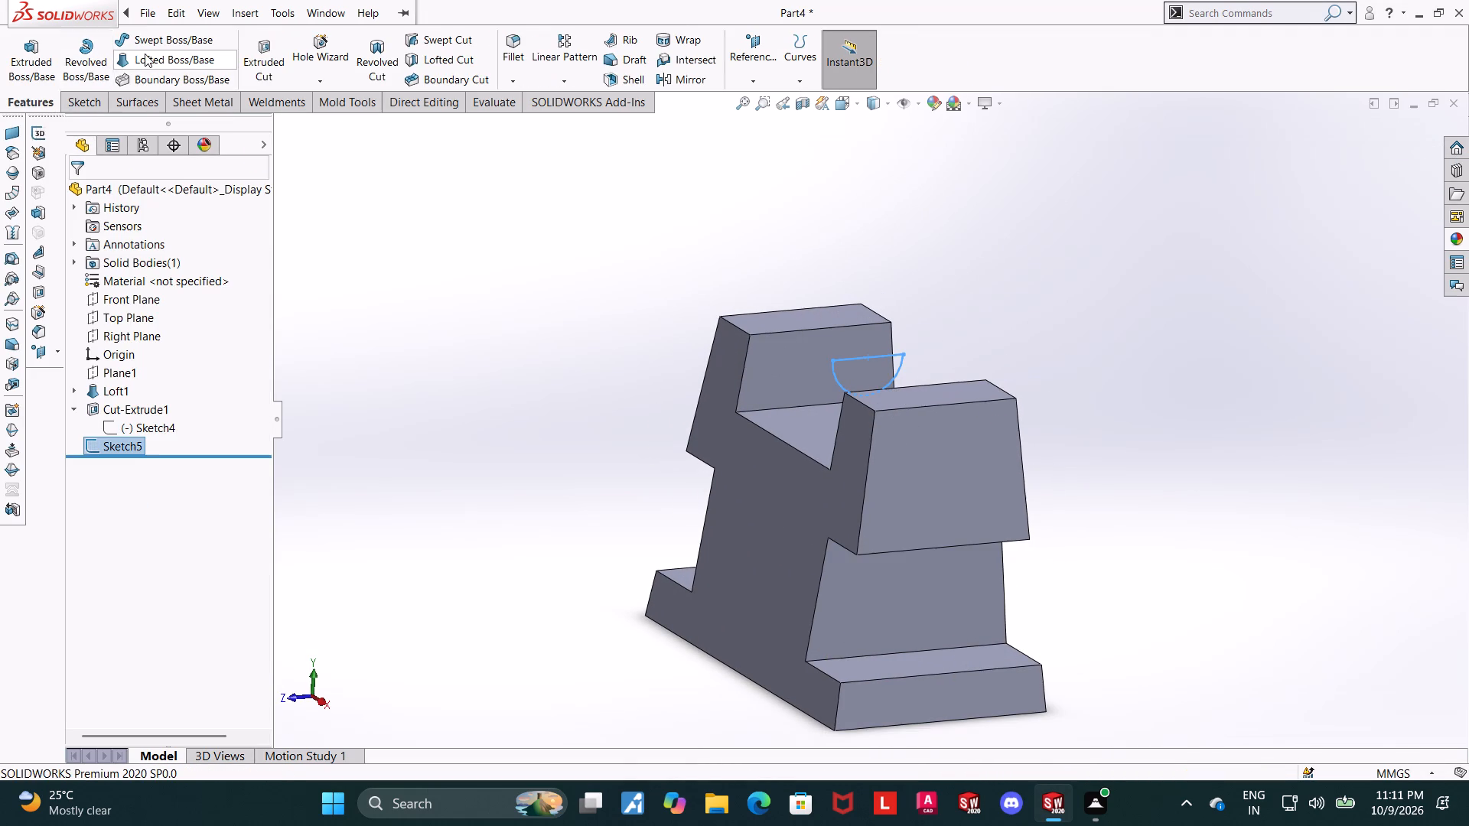
pyautogui.click(261, 57)
pyautogui.click(129, 297)
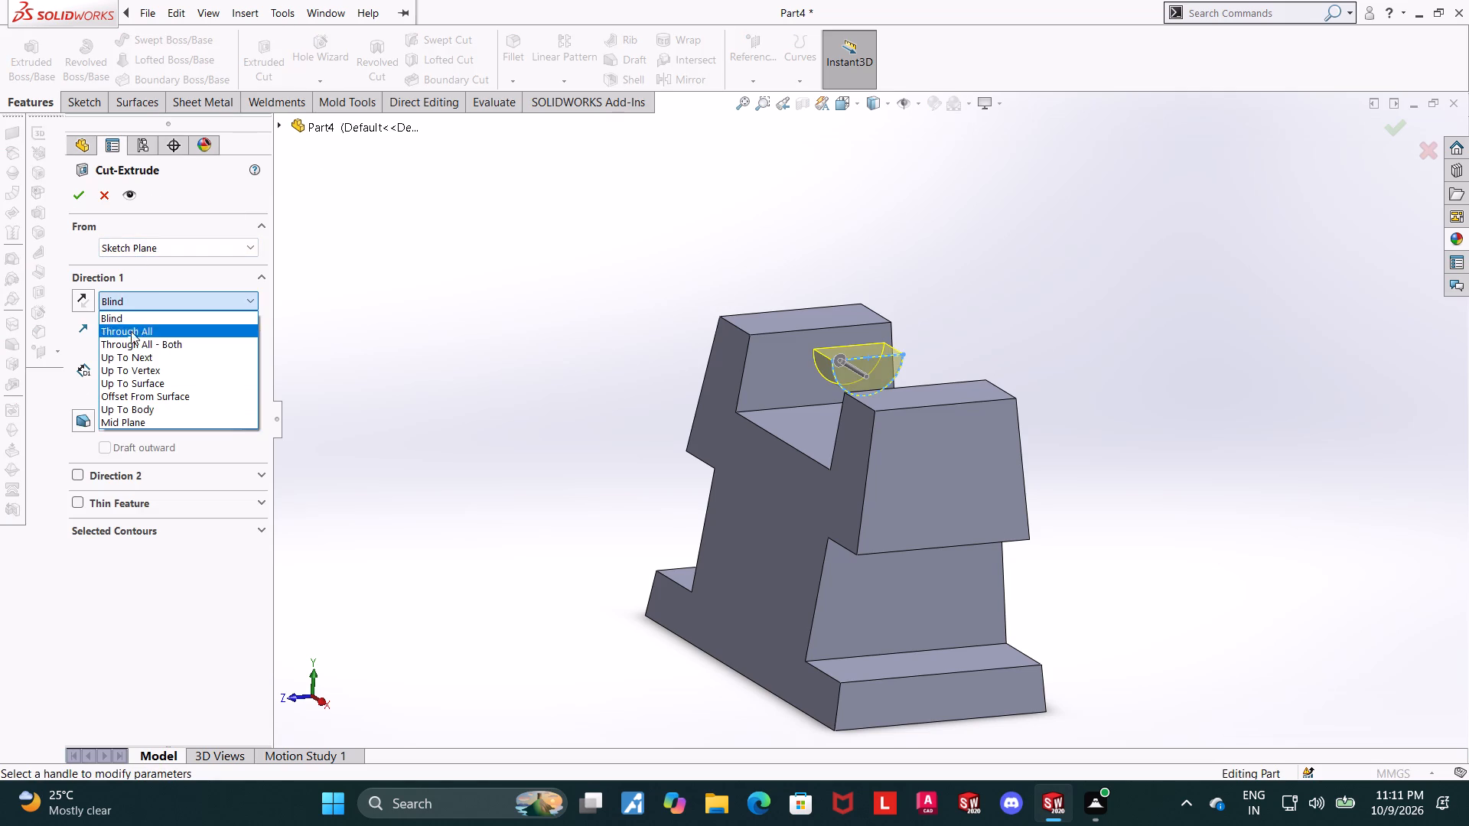
pyautogui.click(135, 342)
pyautogui.click(77, 190)
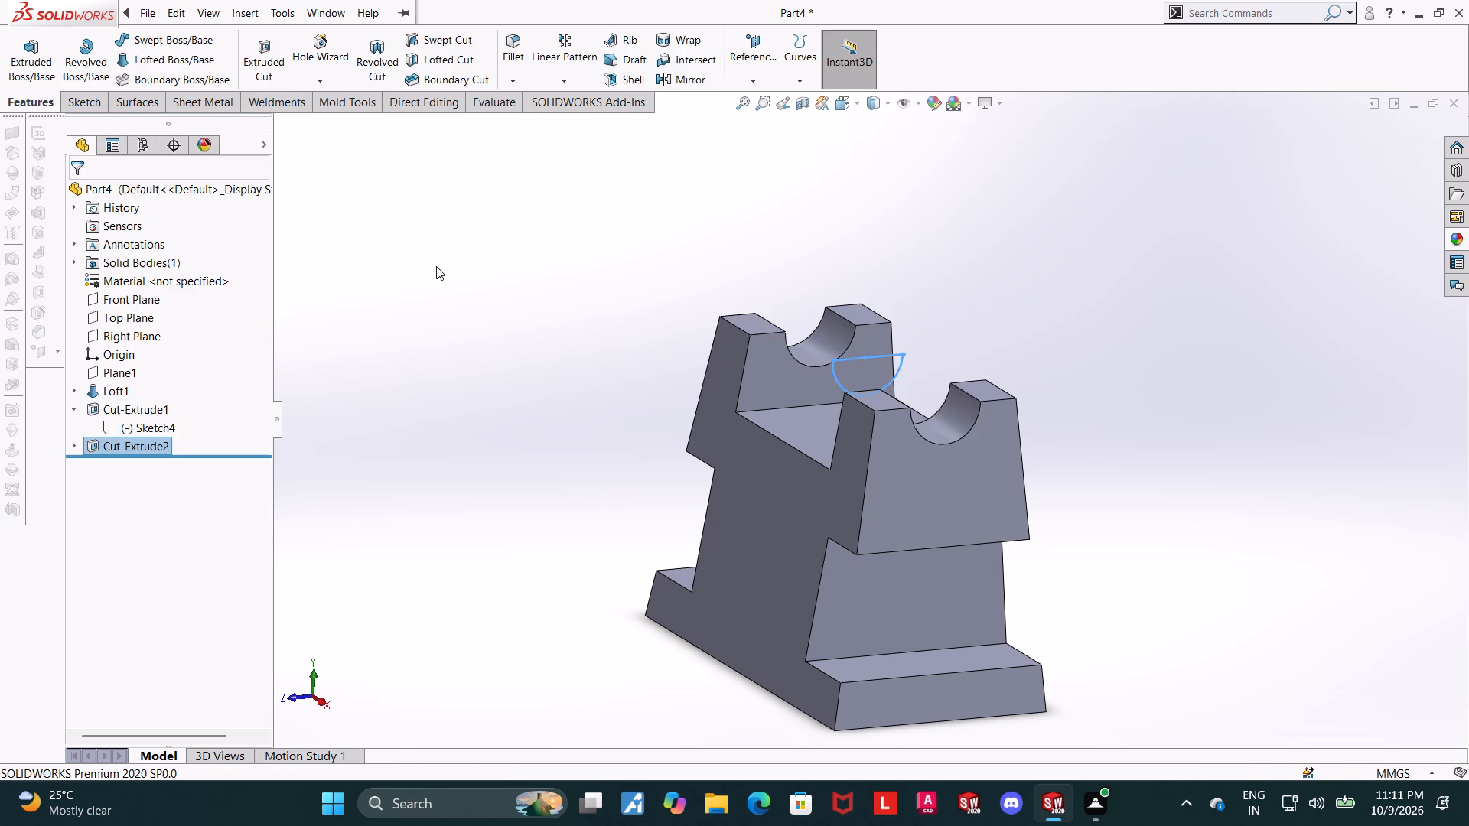
# In an isometric view, measure the cylindrical face of the semicircular cut in the far raised end.
pyautogui.click(436, 266)
pyautogui.scroll(3, 510, 342)
pyautogui.moveTo(612, 265); pyautogui.dragTo(850, 364, button='middle')
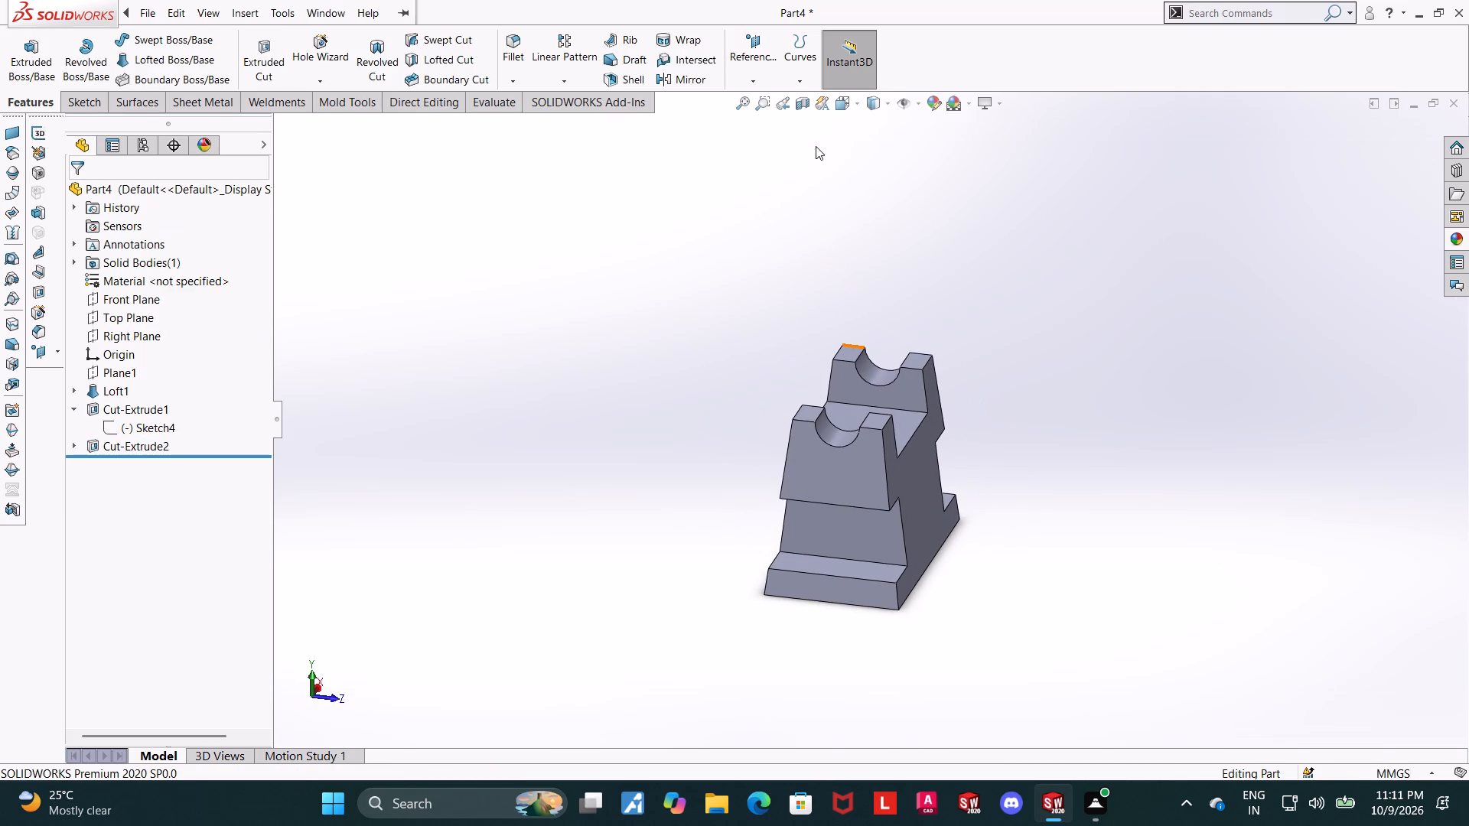
pyautogui.click(844, 105)
pyautogui.click(755, 454)
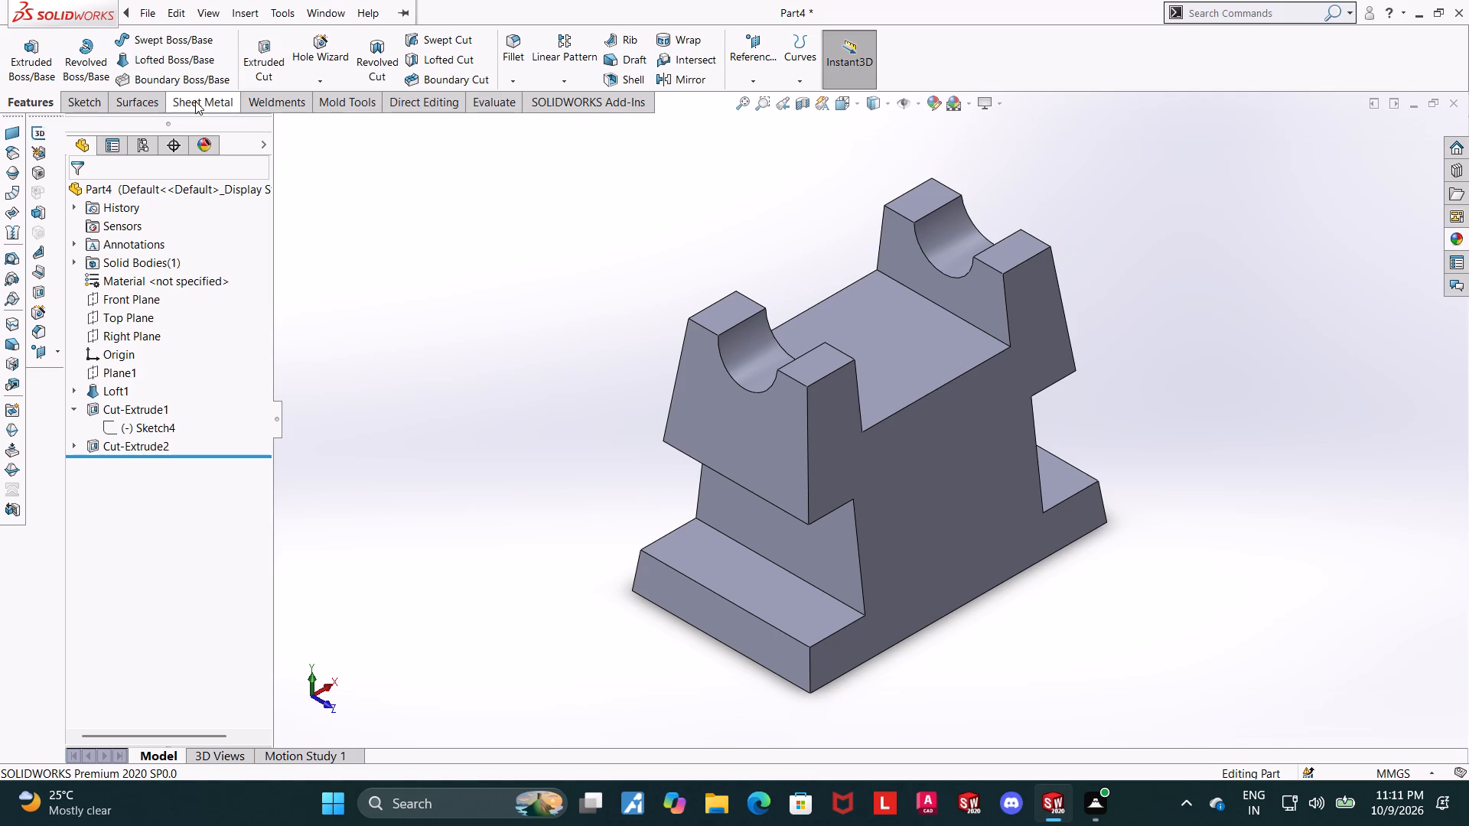
pyautogui.click(489, 101)
pyautogui.click(156, 72)
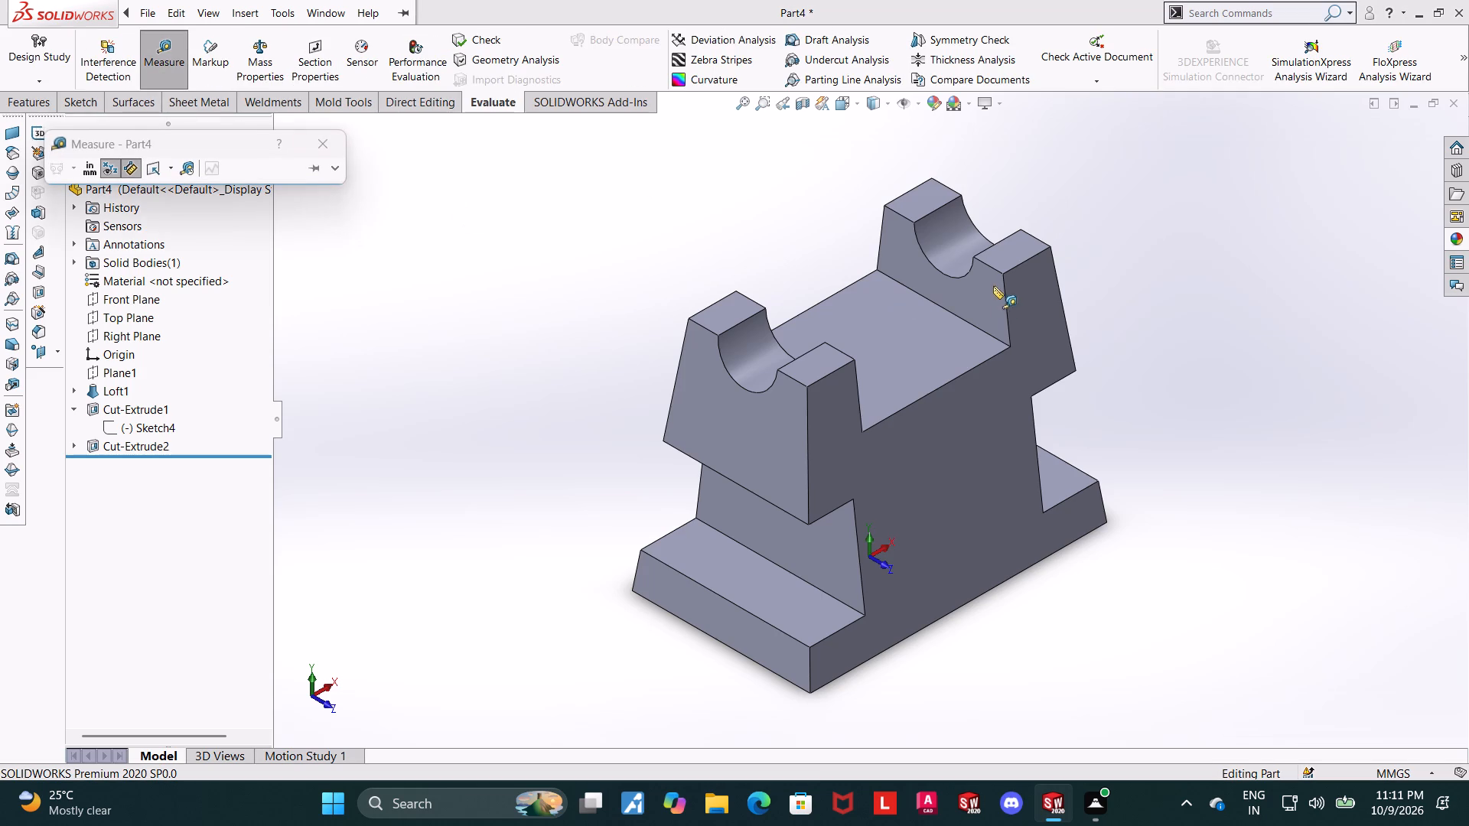
pyautogui.click(949, 236)
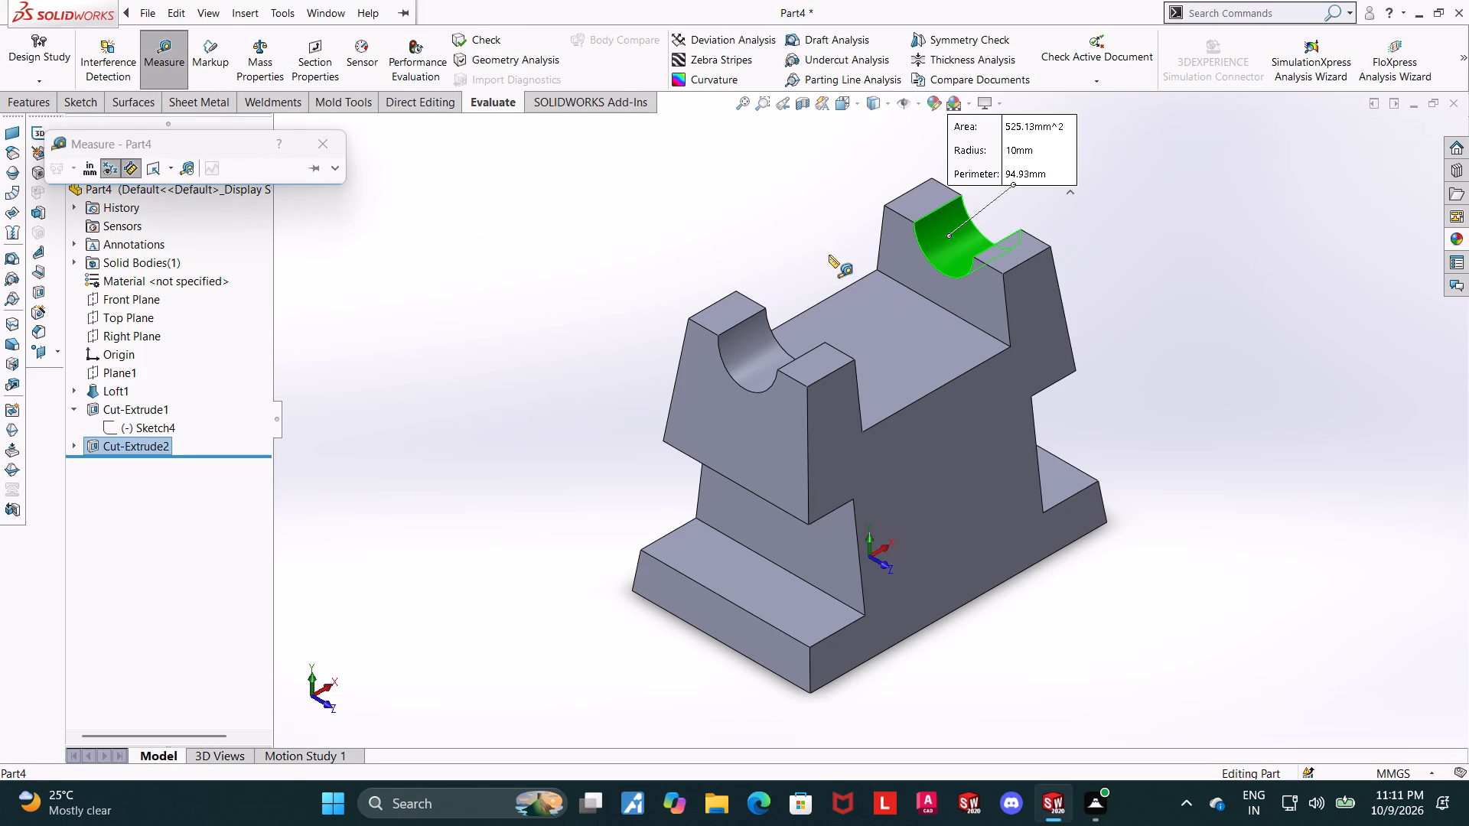
pyautogui.press('Escape')
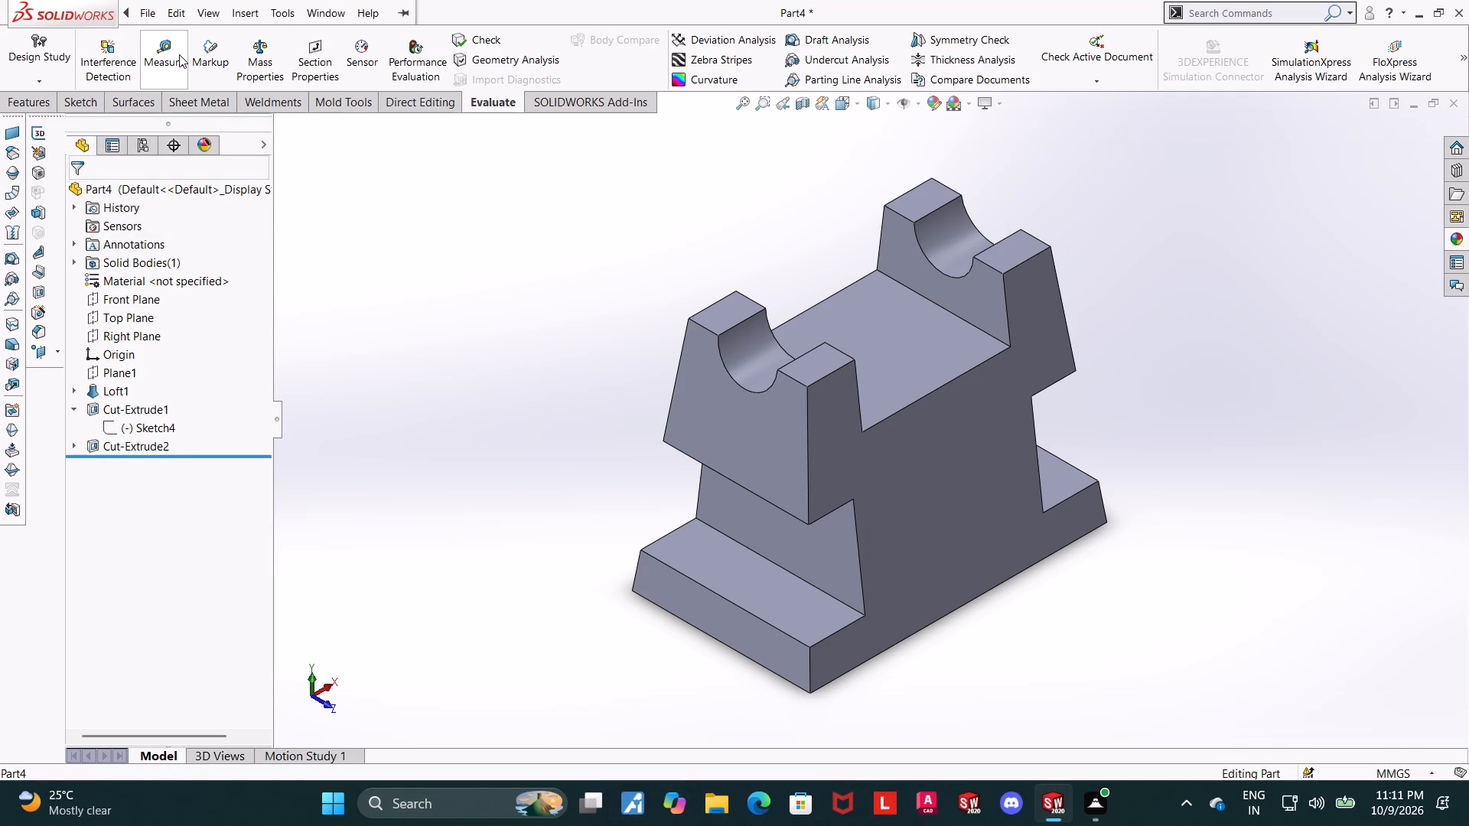
# Measure the distance from the top of the far raised end to the floor of the top slot.
pyautogui.click(173, 52)
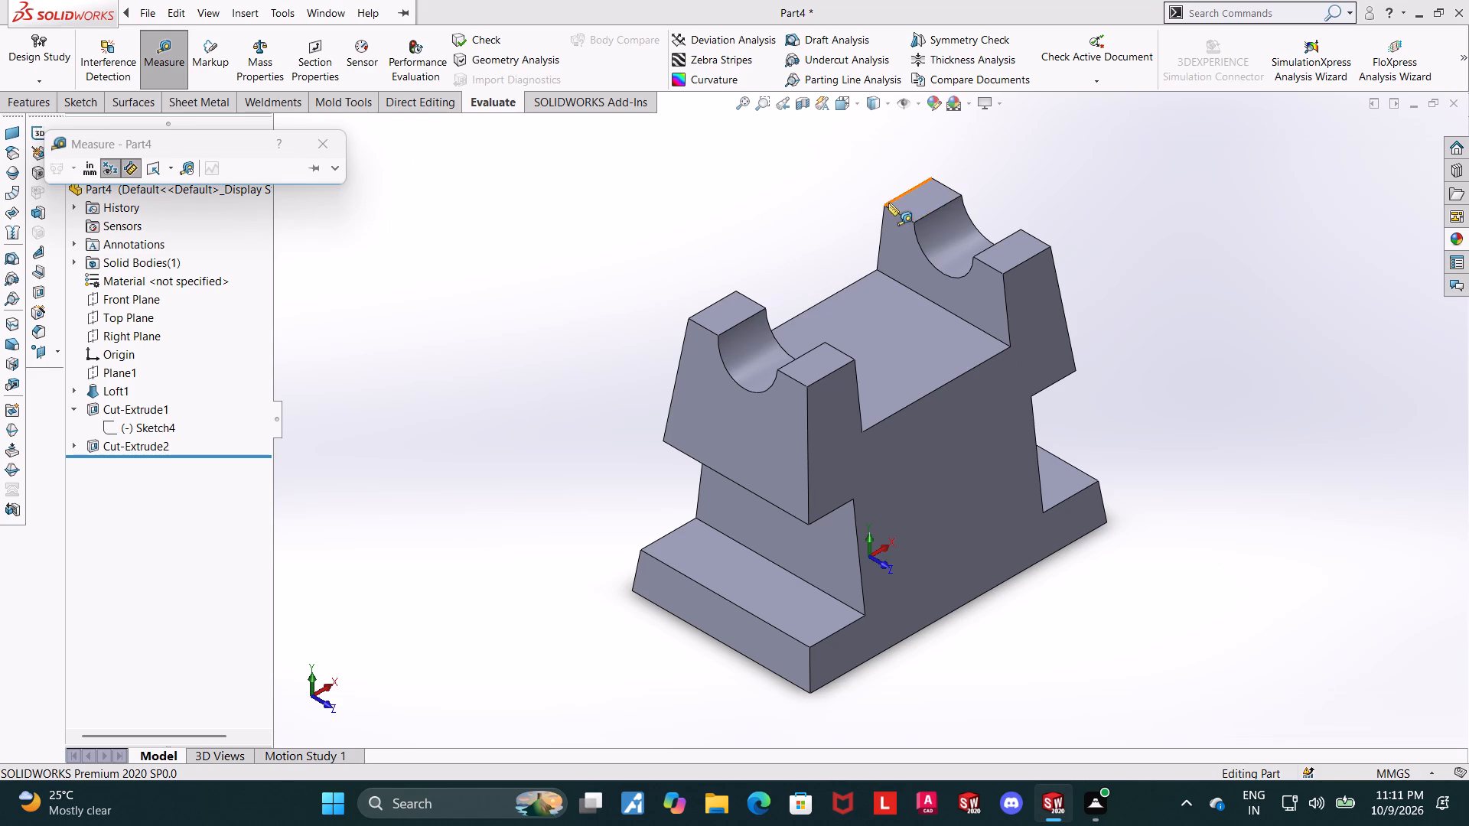
pyautogui.click(901, 203)
pyautogui.click(878, 278)
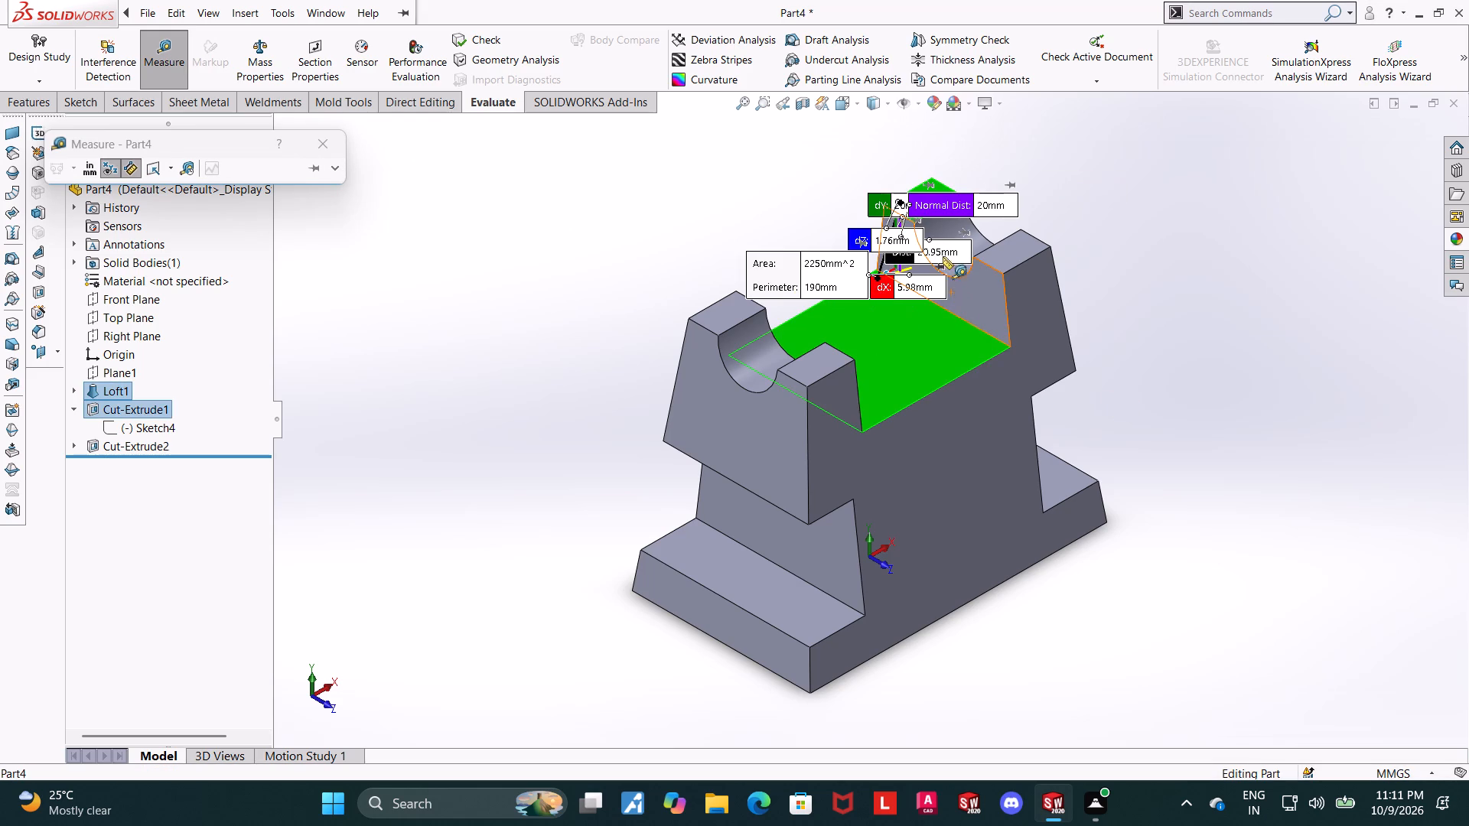
pyautogui.scroll(3, 955, 220)
pyautogui.scroll(-1, 959, 219)
pyautogui.scroll(-1, 956, 411)
pyautogui.press('Escape')
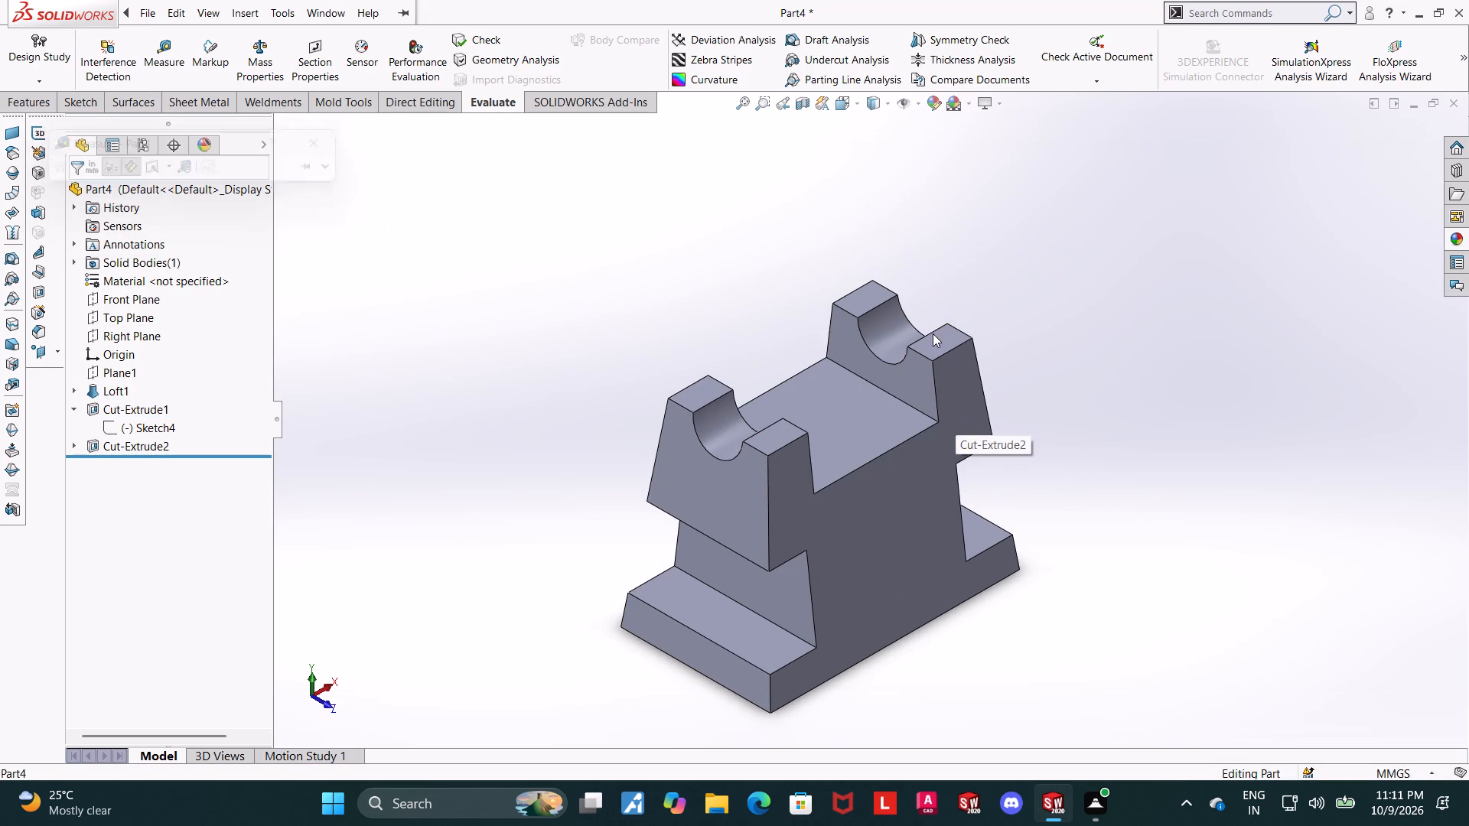
pyautogui.press('Escape')
# Measure the distance between the sloped outer faces of the two raised ends.
pyautogui.click(168, 59)
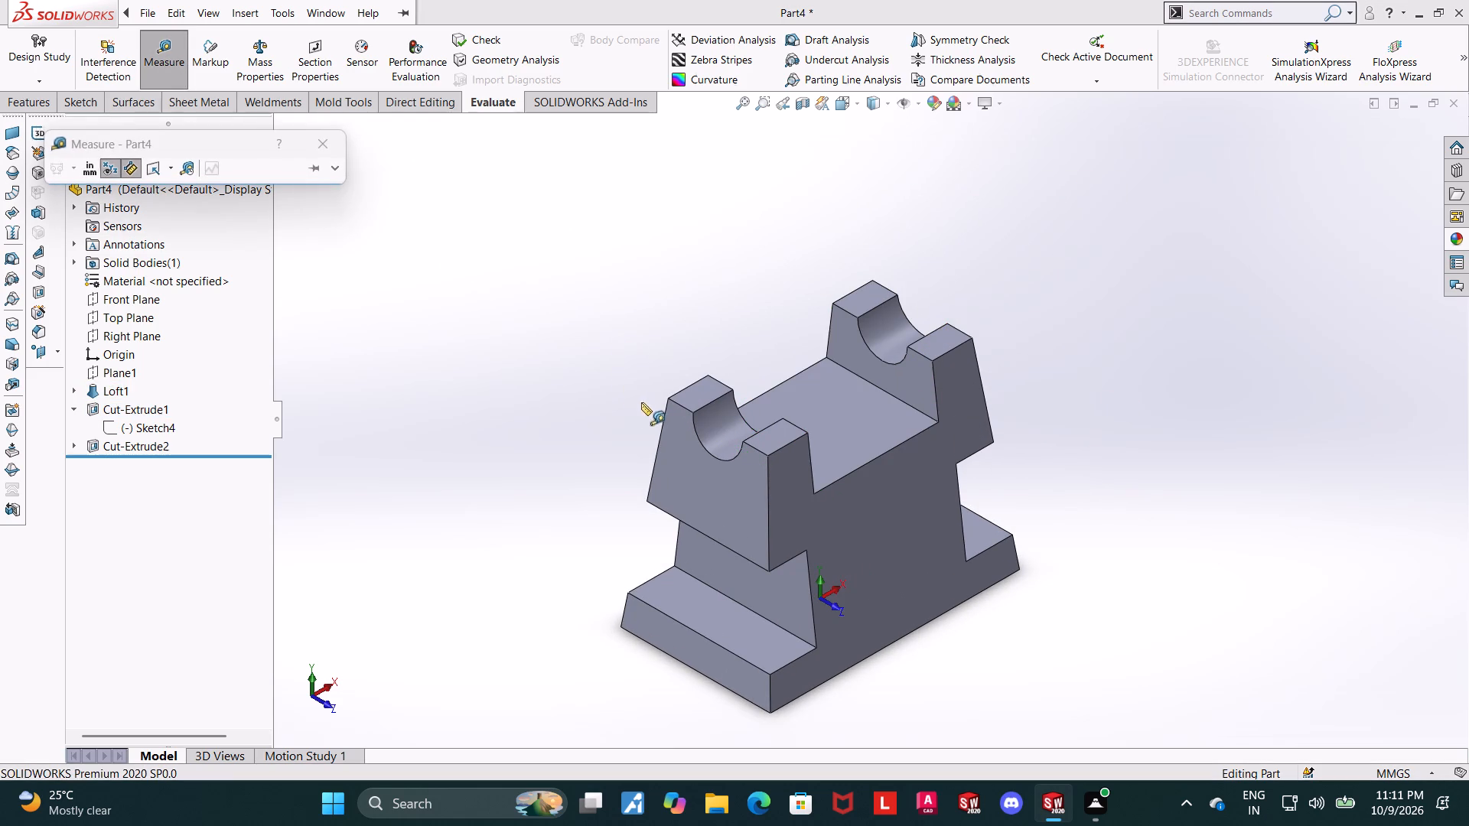
pyautogui.click(677, 434)
pyautogui.moveTo(1134, 218); pyautogui.dragTo(957, 340, button='middle')
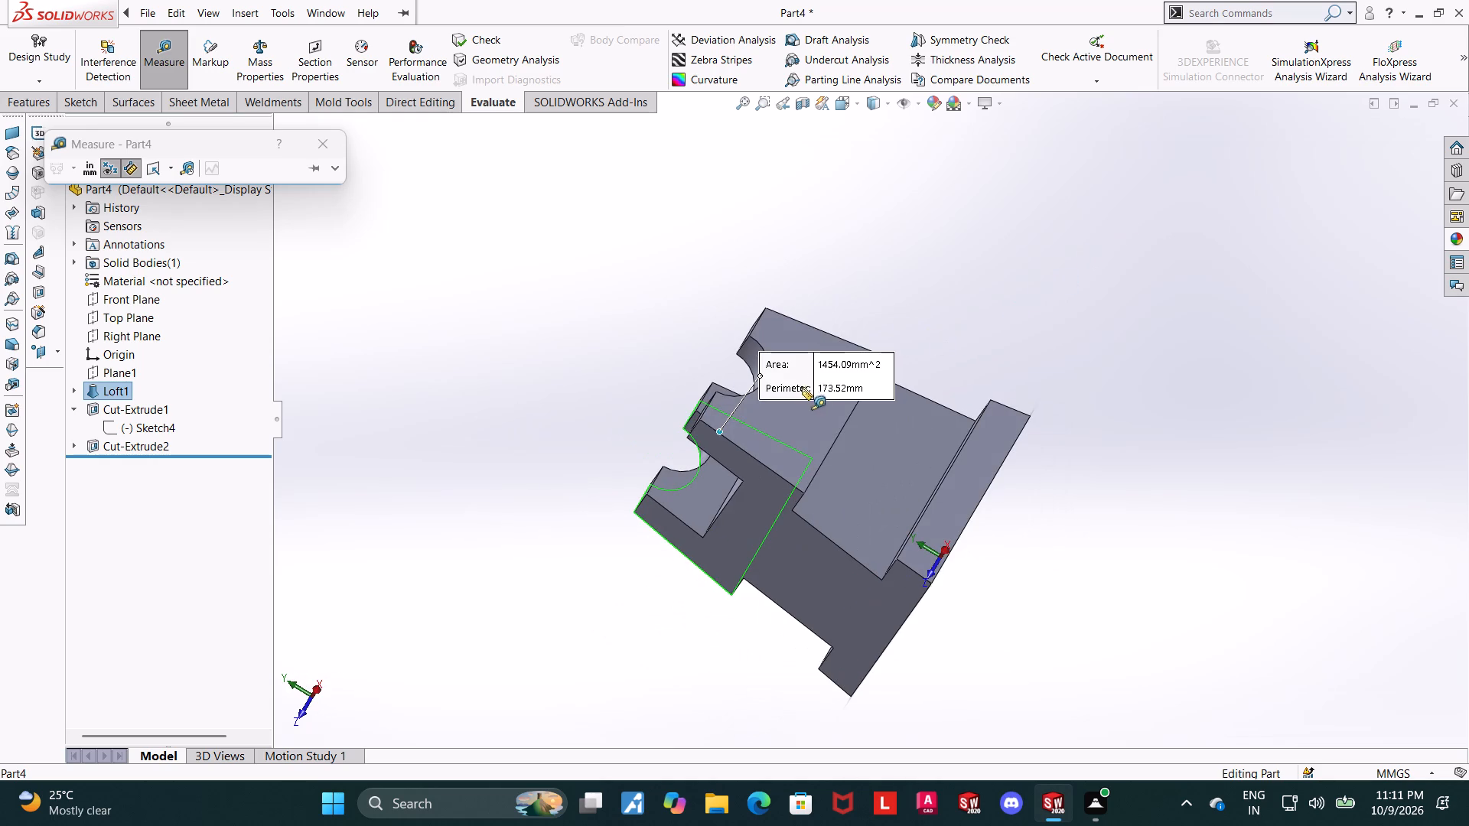
pyautogui.click(791, 329)
pyautogui.moveTo(959, 291); pyautogui.dragTo(1090, 260, button='middle')
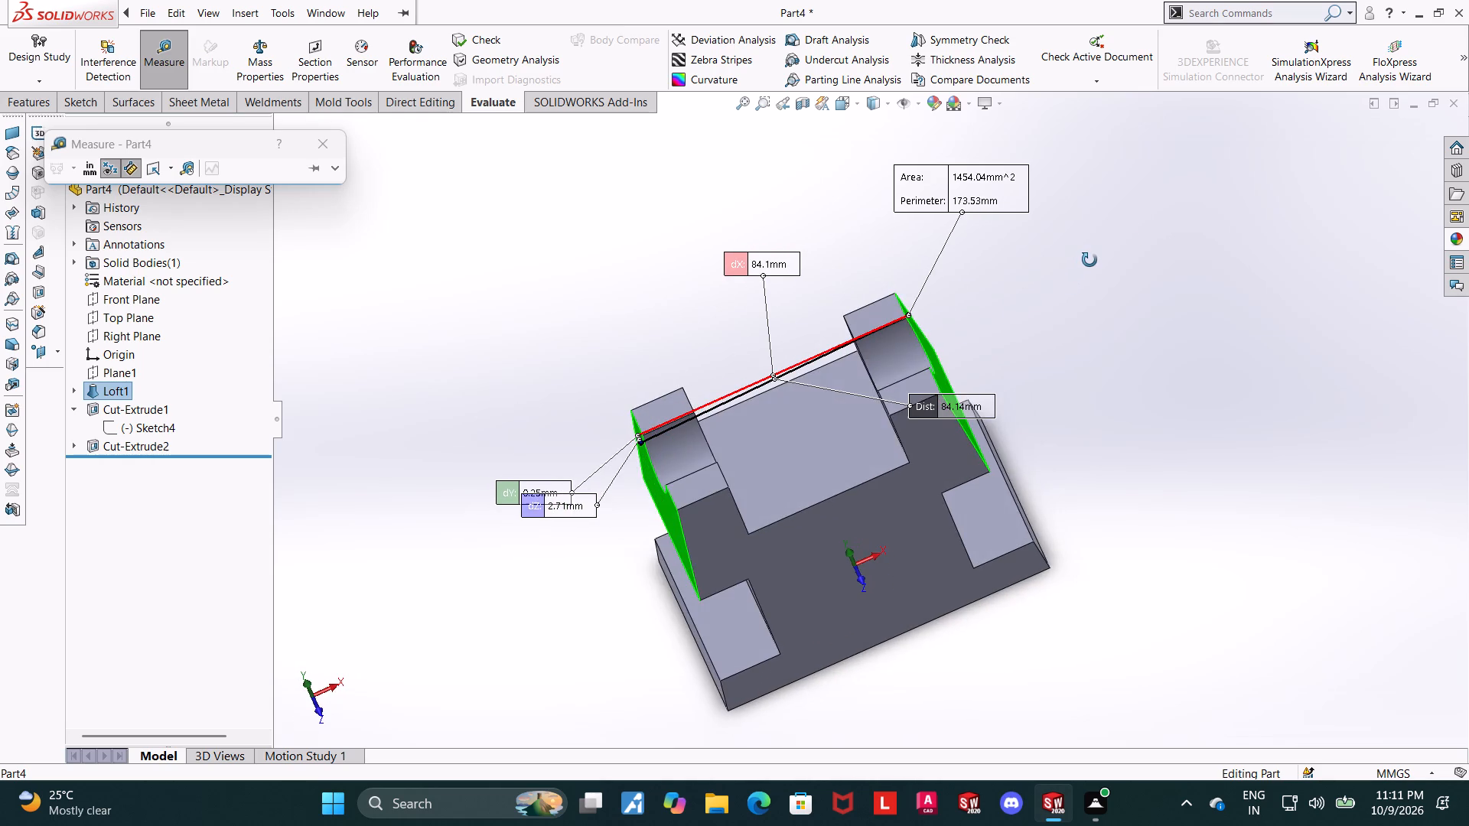
pyautogui.moveTo(1090, 260); pyautogui.dragTo(1161, 236, button='middle')
pyautogui.press('Escape')
pyautogui.press('Escape')
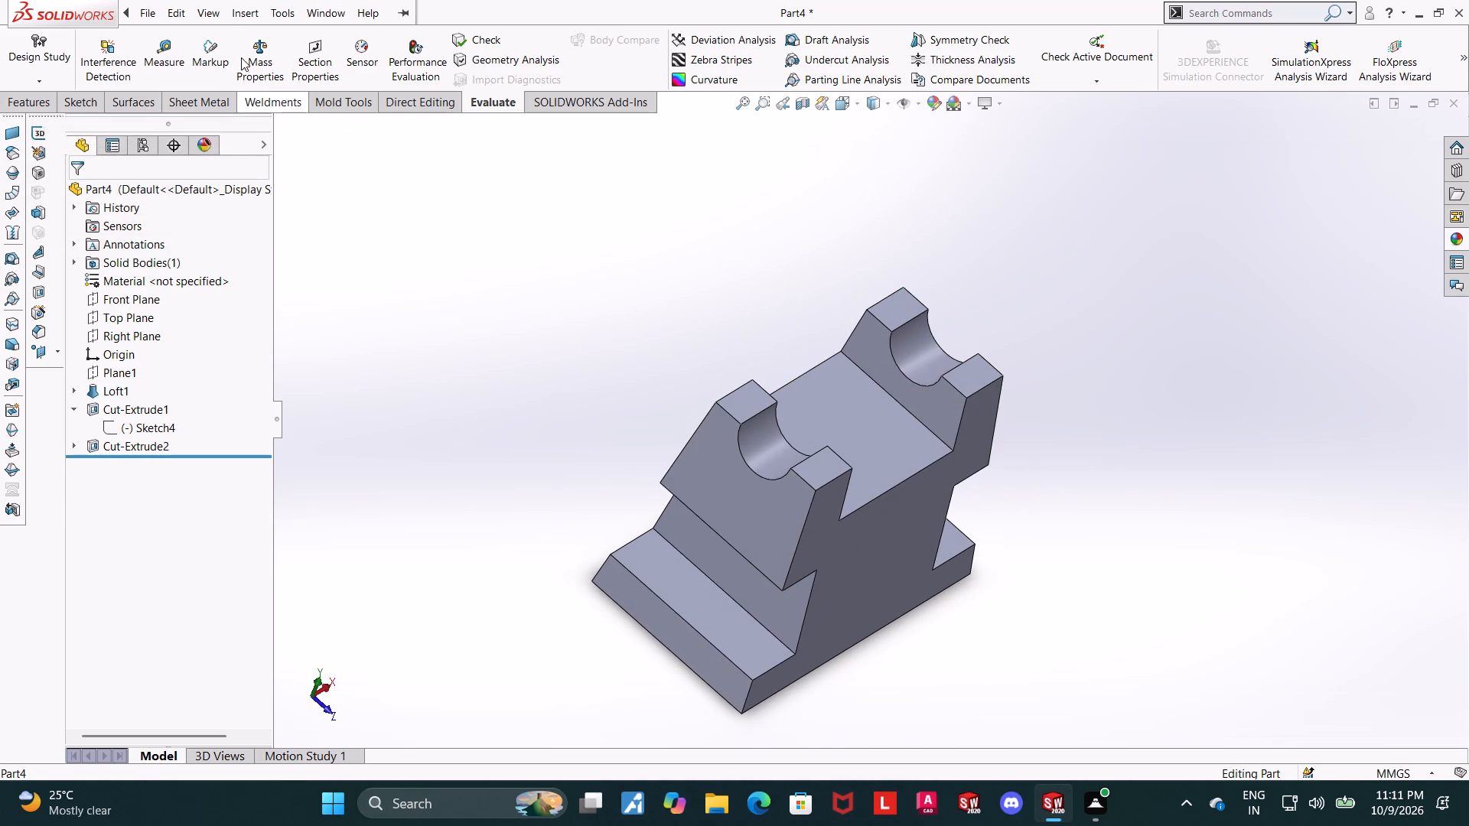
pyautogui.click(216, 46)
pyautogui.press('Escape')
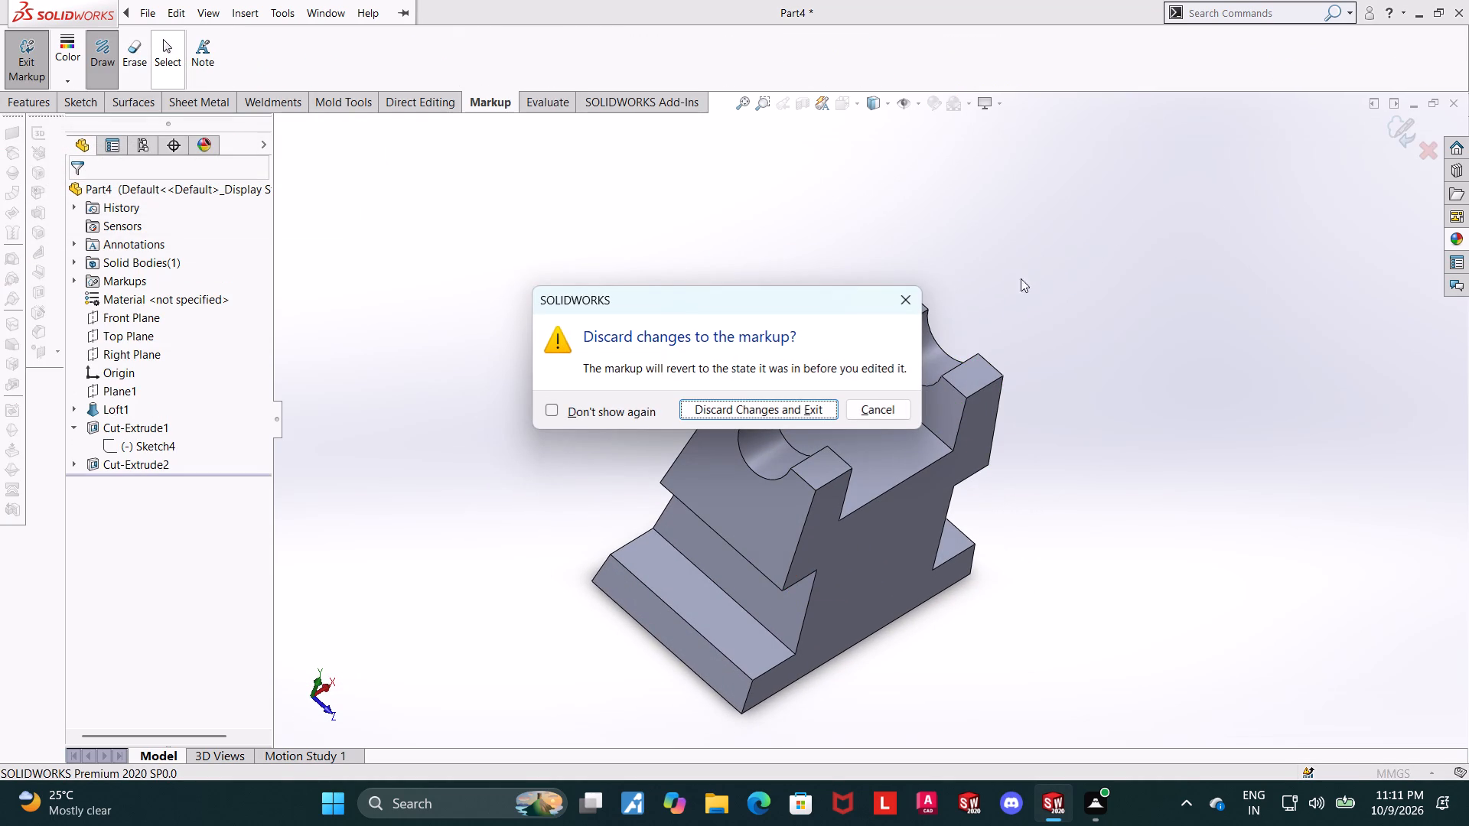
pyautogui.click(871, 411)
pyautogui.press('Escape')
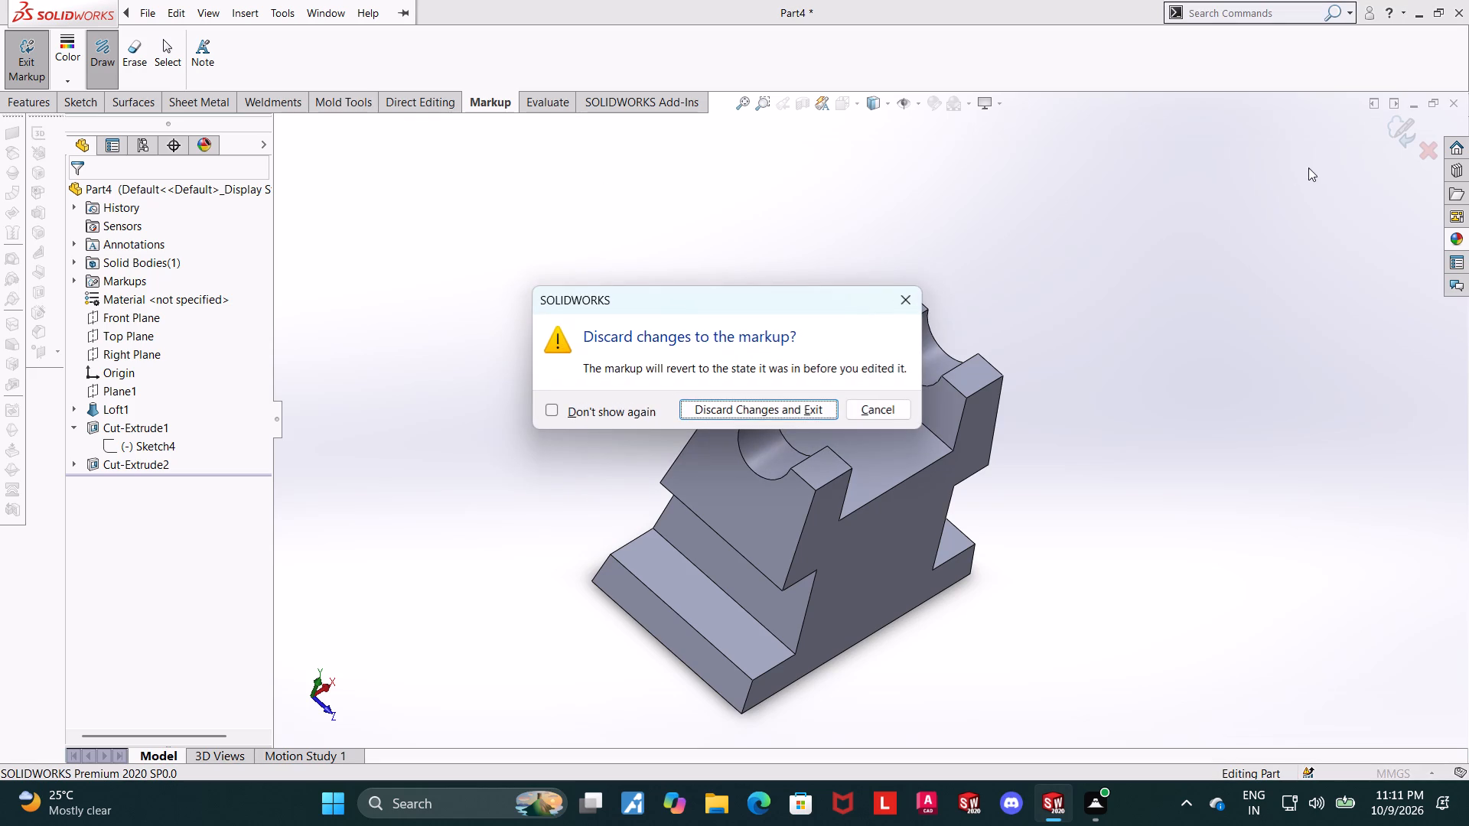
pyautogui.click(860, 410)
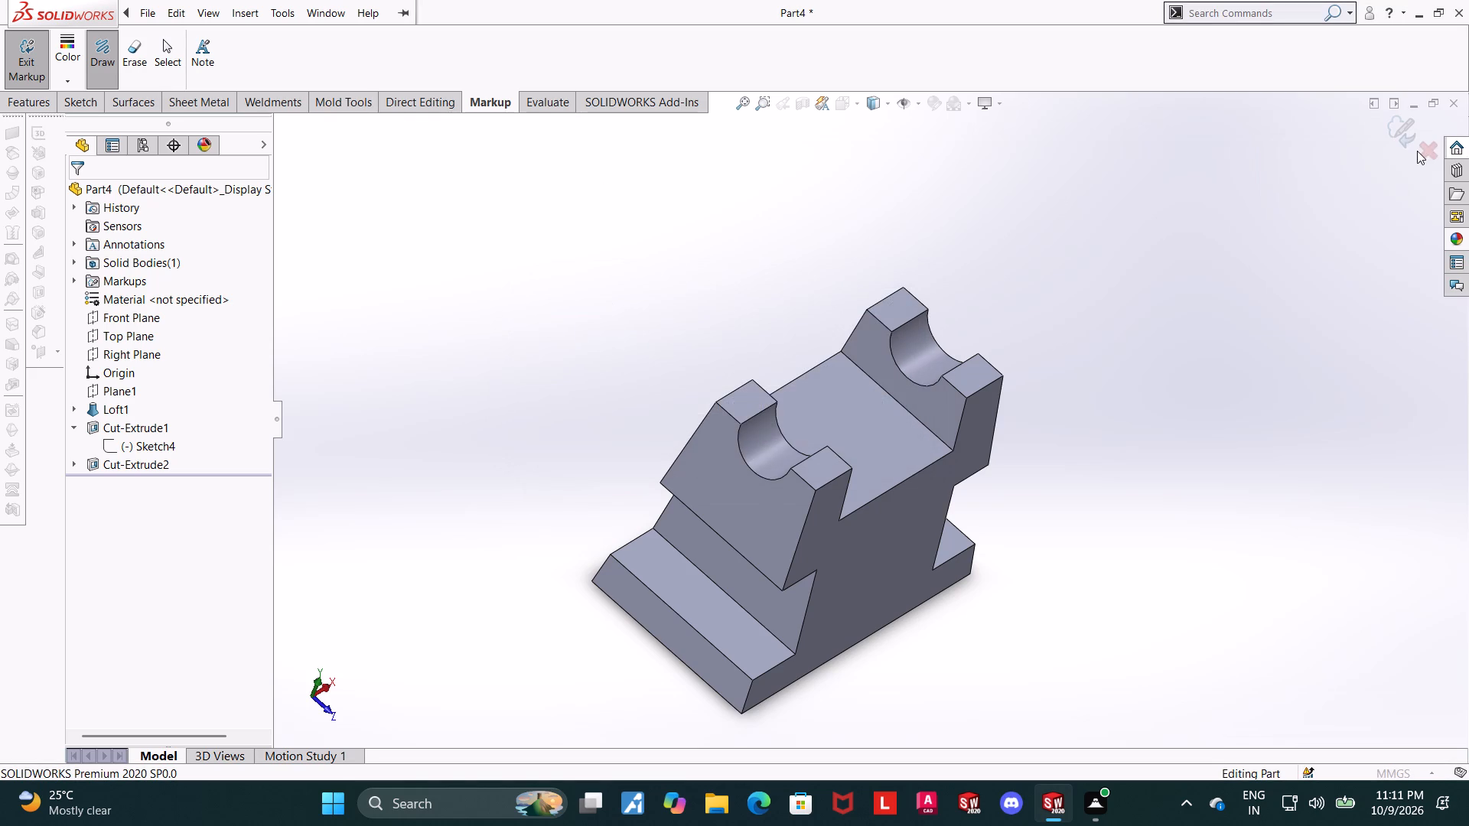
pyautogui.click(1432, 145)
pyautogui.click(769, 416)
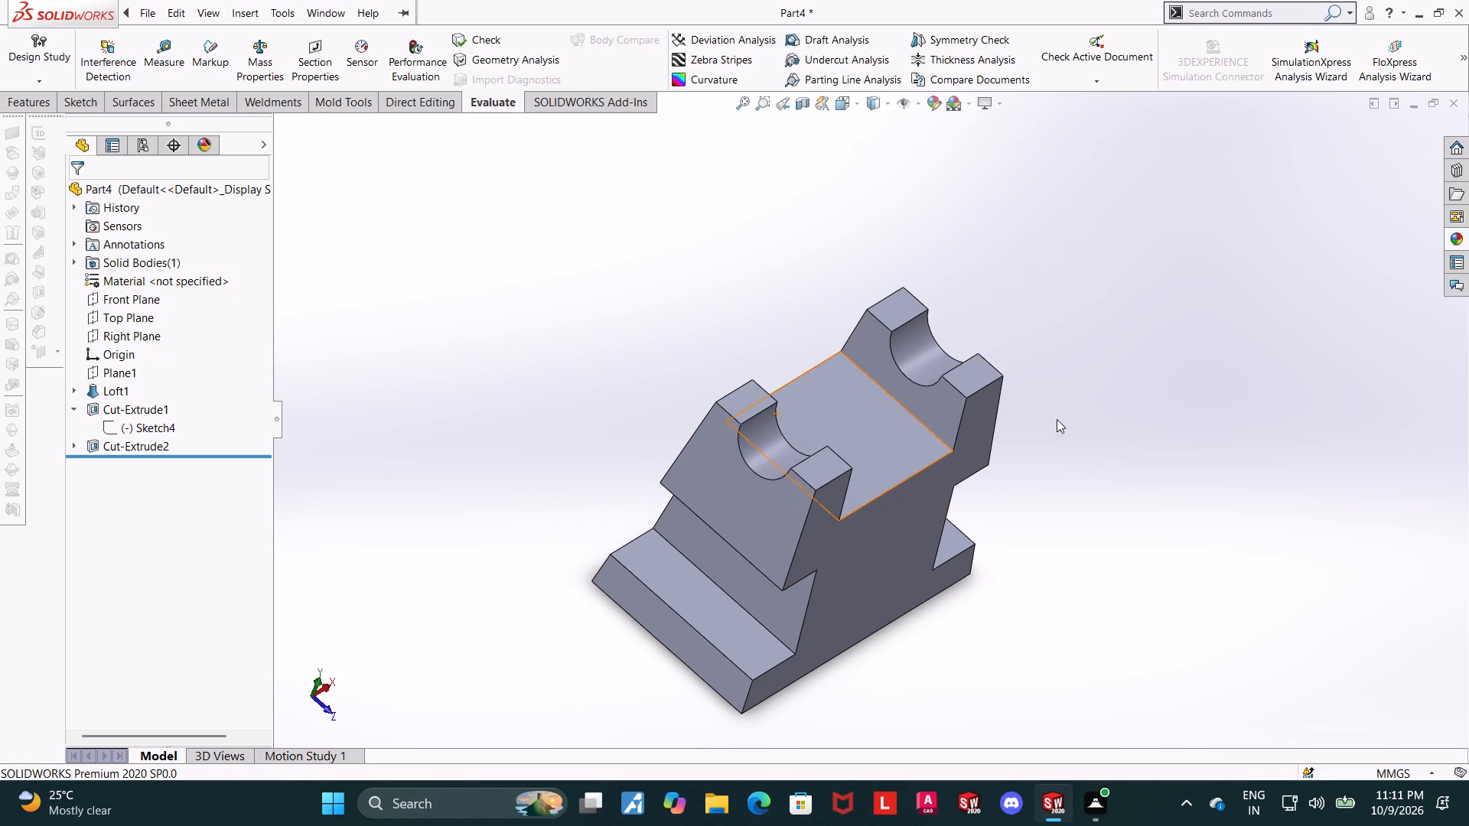
# Measure the distance between the outer top edges of the two raised ends.
pyautogui.click(176, 50)
pyautogui.scroll(-3, 630, 327)
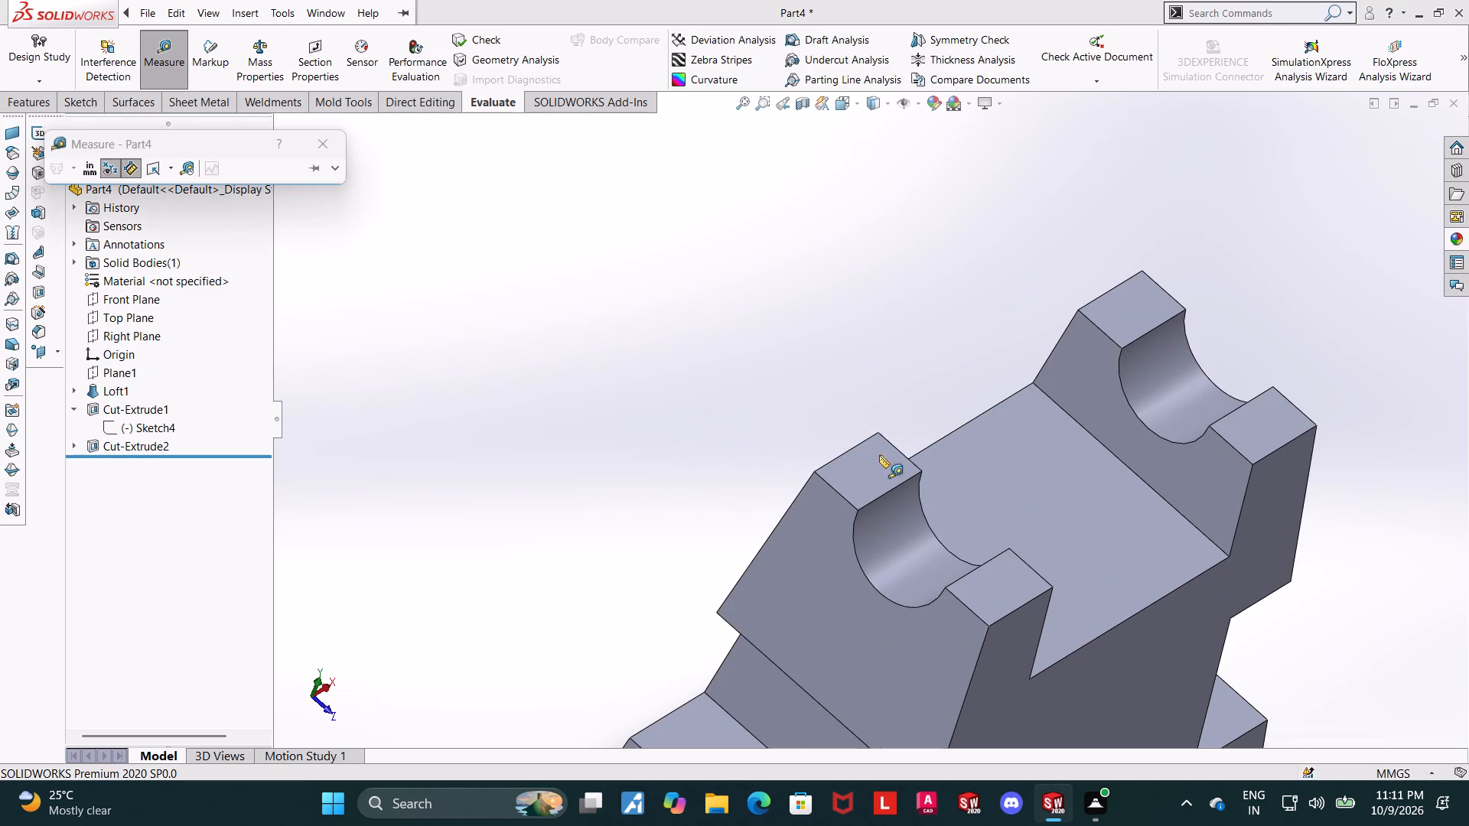
pyautogui.click(836, 491)
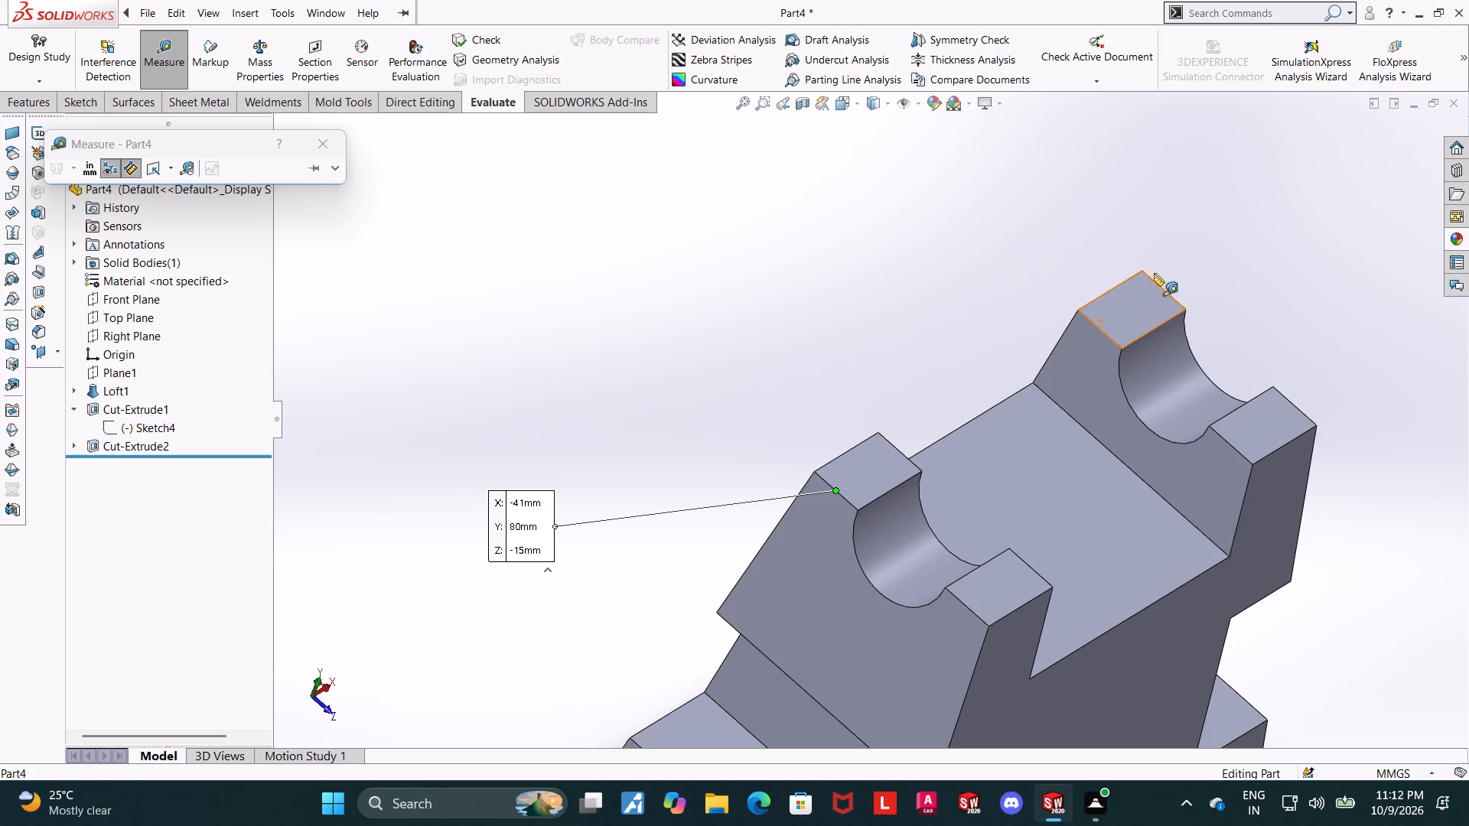
pyautogui.scroll(1, 1154, 273)
pyautogui.moveTo(1152, 272); pyautogui.dragTo(1050, 360, button='middle')
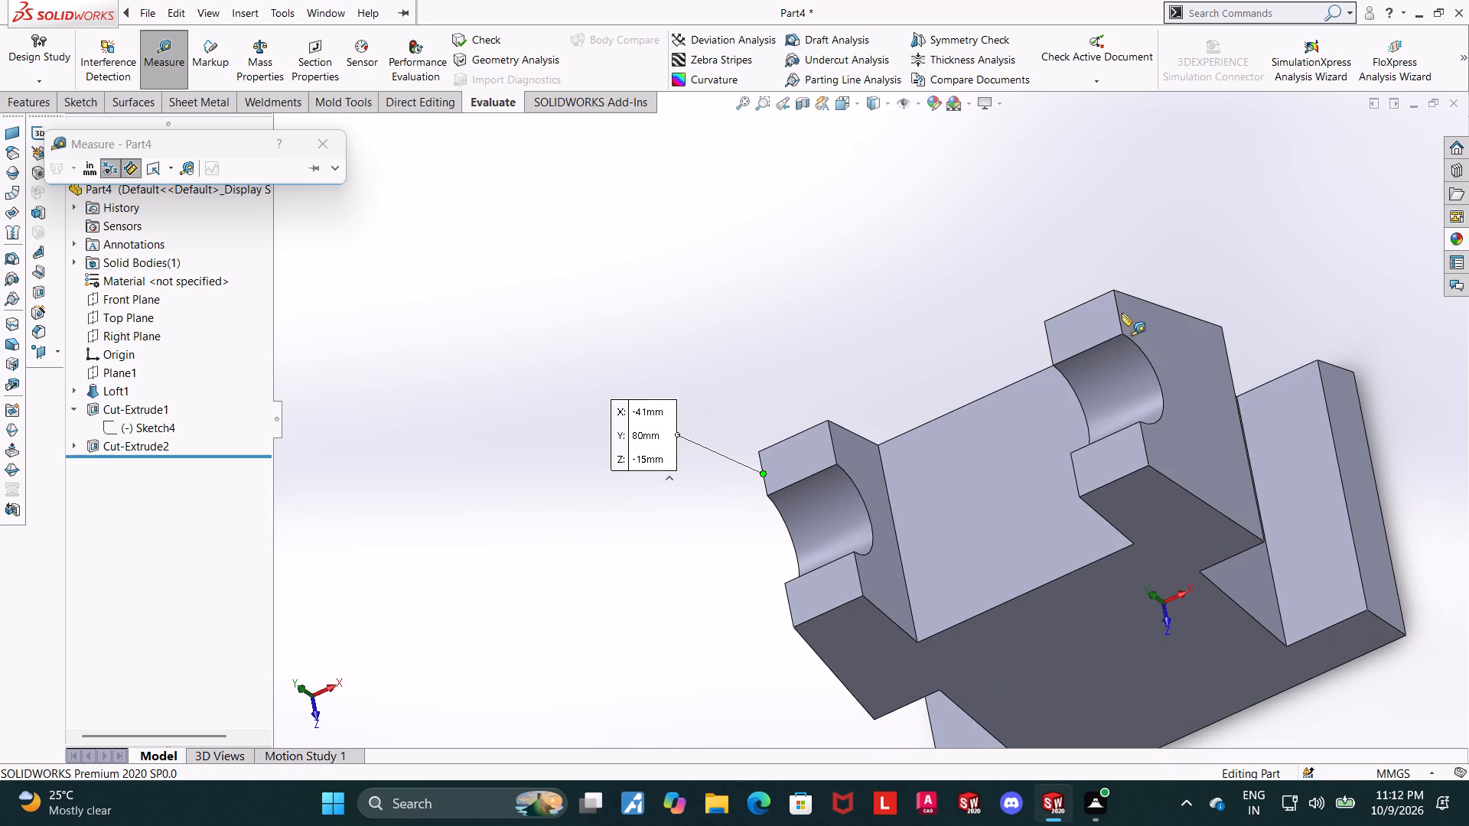
pyautogui.click(1118, 310)
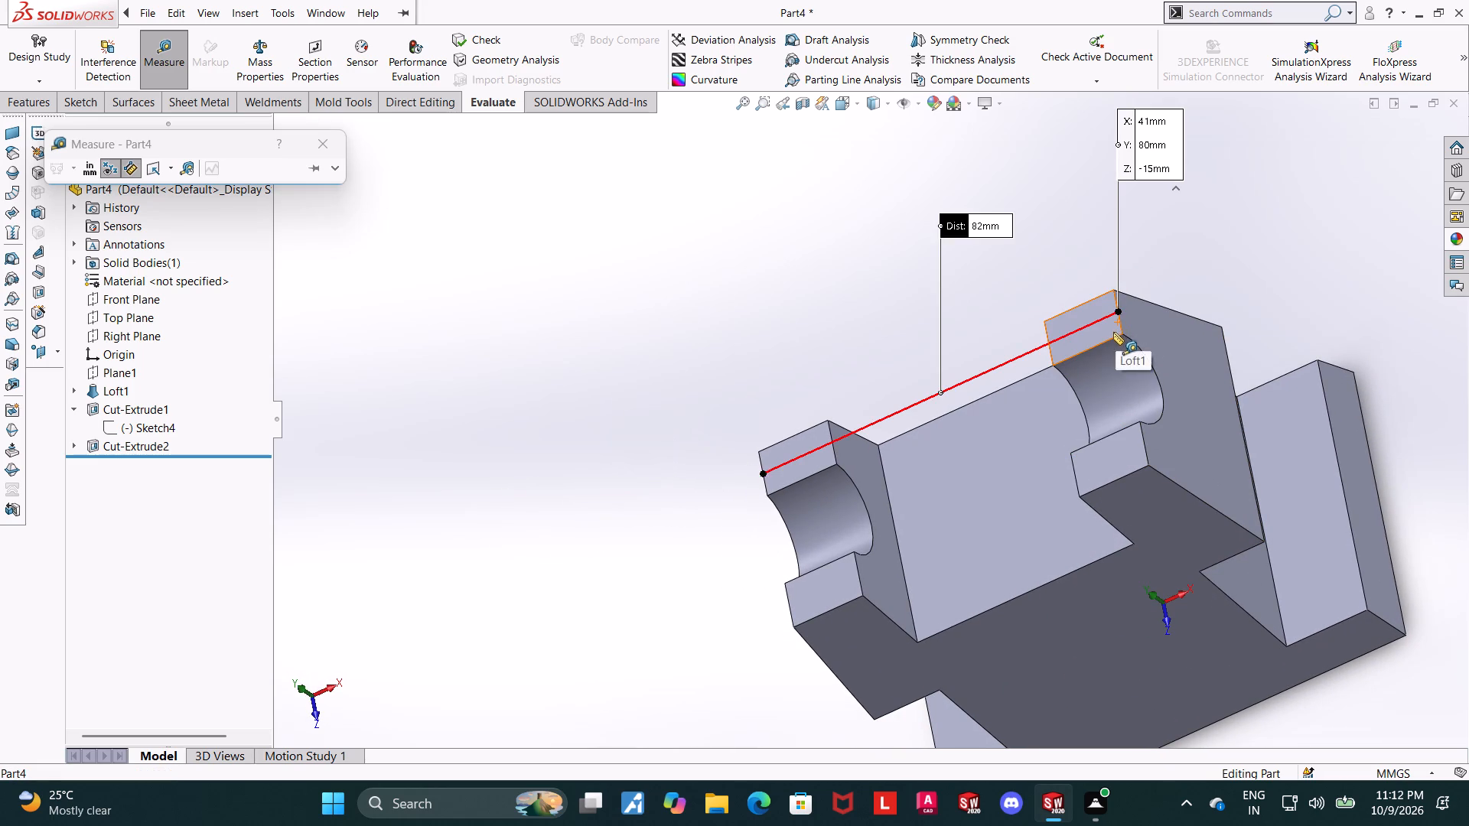
pyautogui.scroll(4, 1113, 332)
pyautogui.moveTo(1117, 393); pyautogui.dragTo(1175, 314, button='middle')
pyautogui.press('Escape')
# Measure the distance between the two sloped end faces of the base.
pyautogui.scroll(-2, 1113, 457)
pyautogui.moveTo(1073, 536); pyautogui.dragTo(1074, 407, button='middle')
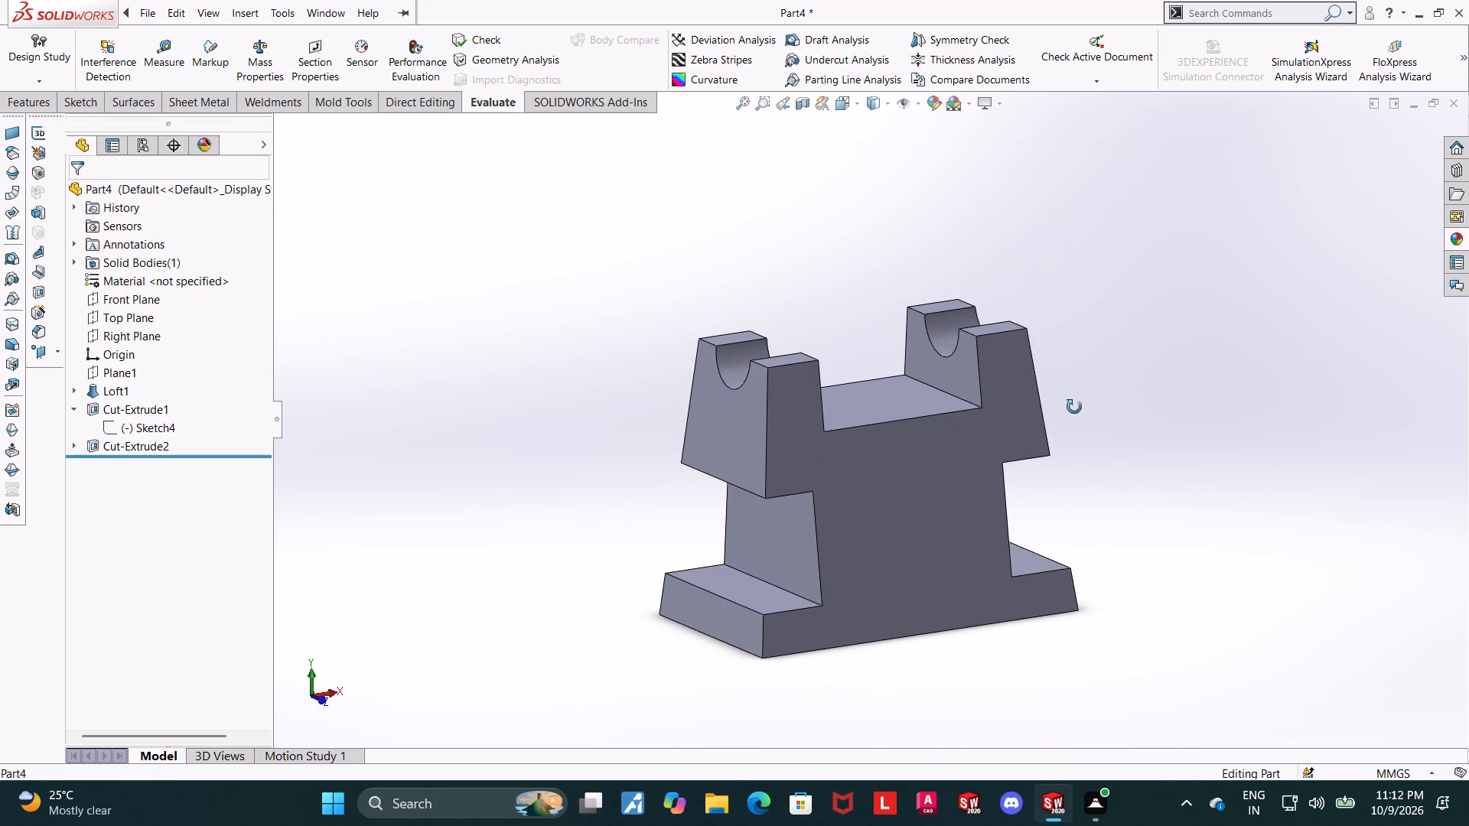
pyautogui.moveTo(1074, 407); pyautogui.dragTo(1076, 405, button='middle')
pyautogui.scroll(-1, 931, 525)
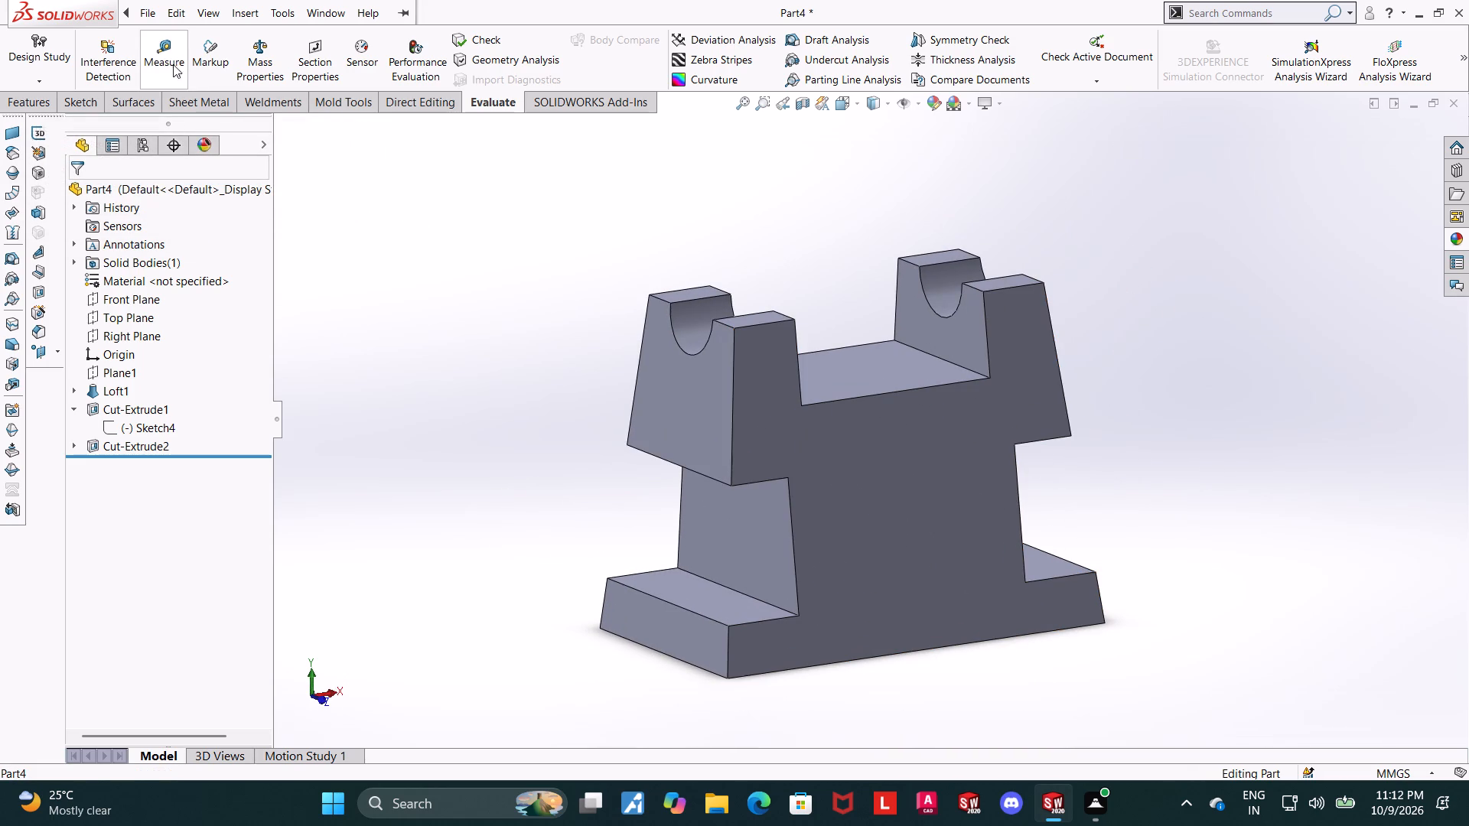
pyautogui.moveTo(173, 64); pyautogui.dragTo(187, 67)
pyautogui.click(702, 654)
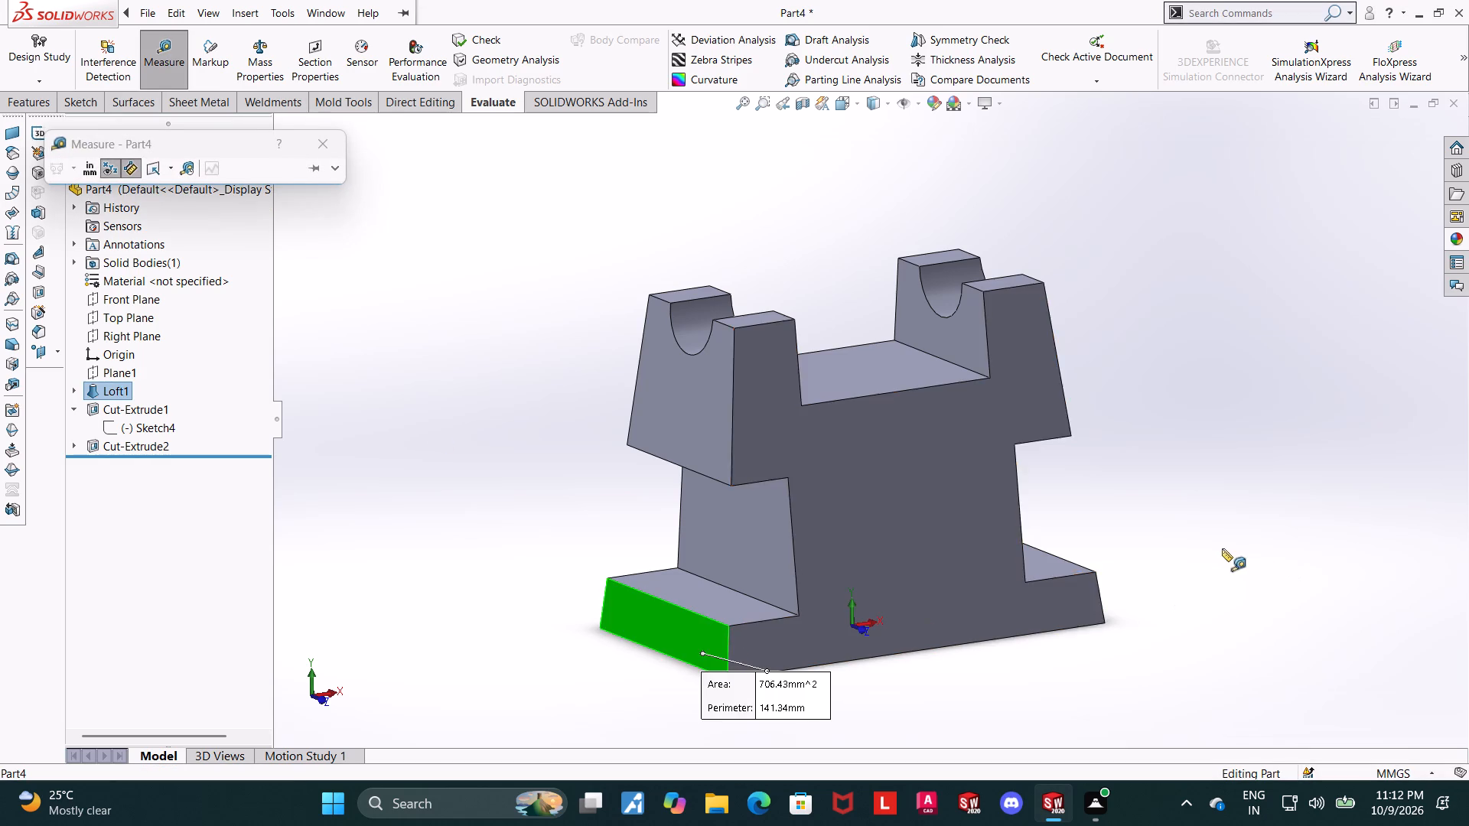
pyautogui.moveTo(1219, 548); pyautogui.dragTo(1162, 558, button='middle')
pyautogui.click(1083, 570)
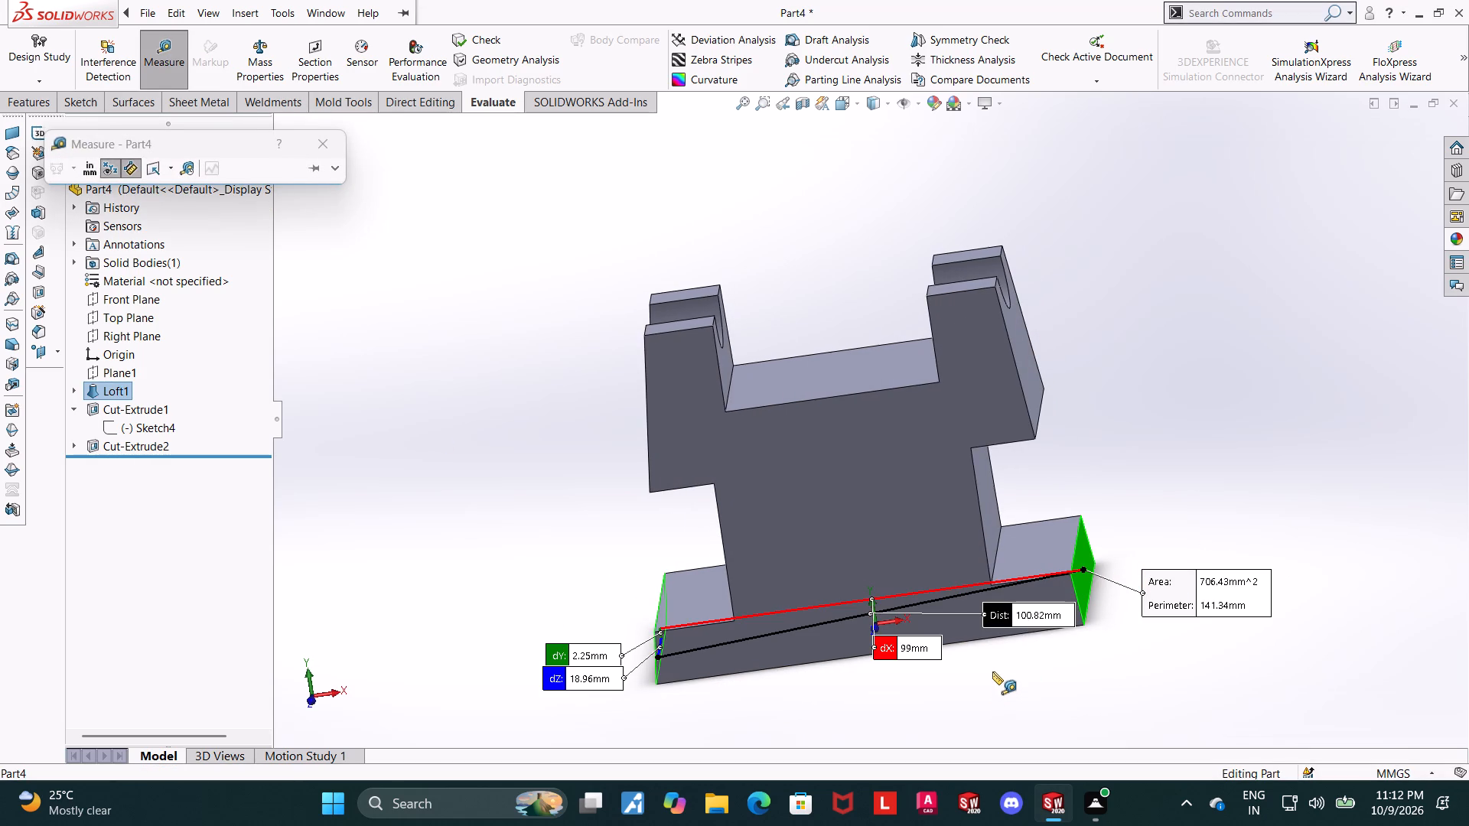
pyautogui.moveTo(993, 669); pyautogui.dragTo(1044, 618, button='middle')
pyautogui.press('Escape')
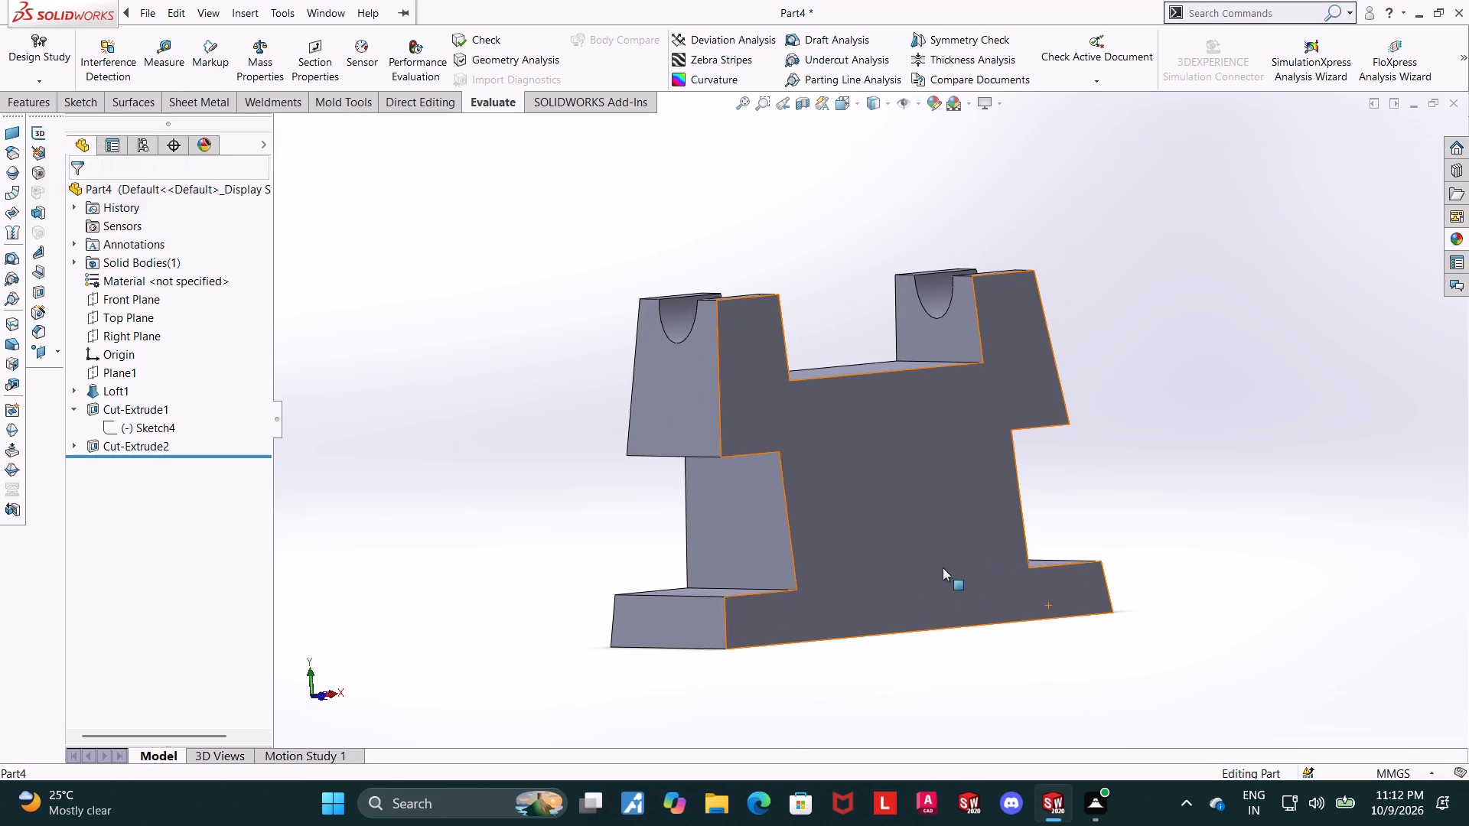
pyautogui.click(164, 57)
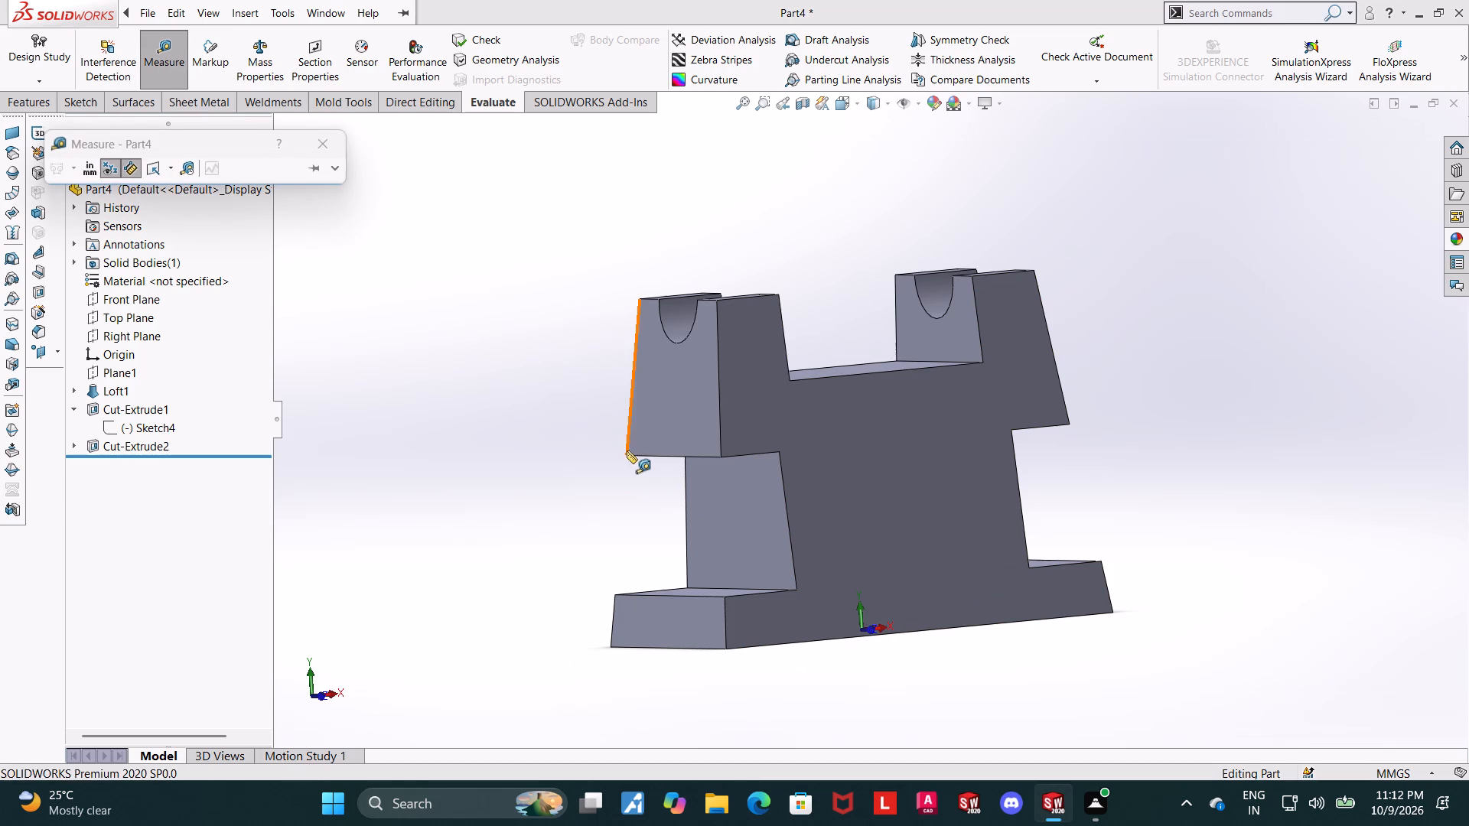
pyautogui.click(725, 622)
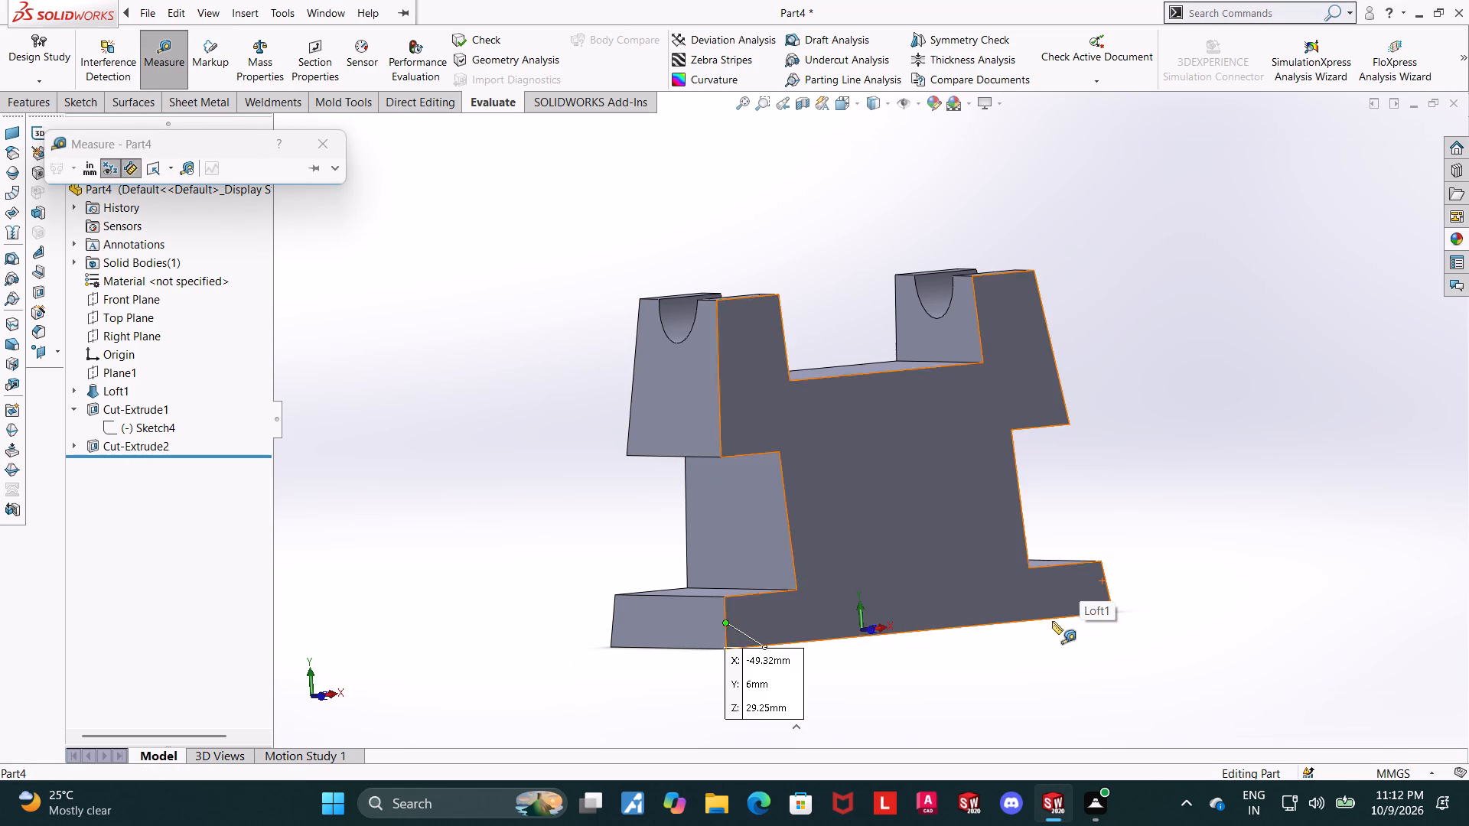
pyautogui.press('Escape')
# Measure the area and perimeter of the block's bottom face.
pyautogui.click(160, 53)
pyautogui.moveTo(787, 623); pyautogui.dragTo(755, 408, button='middle')
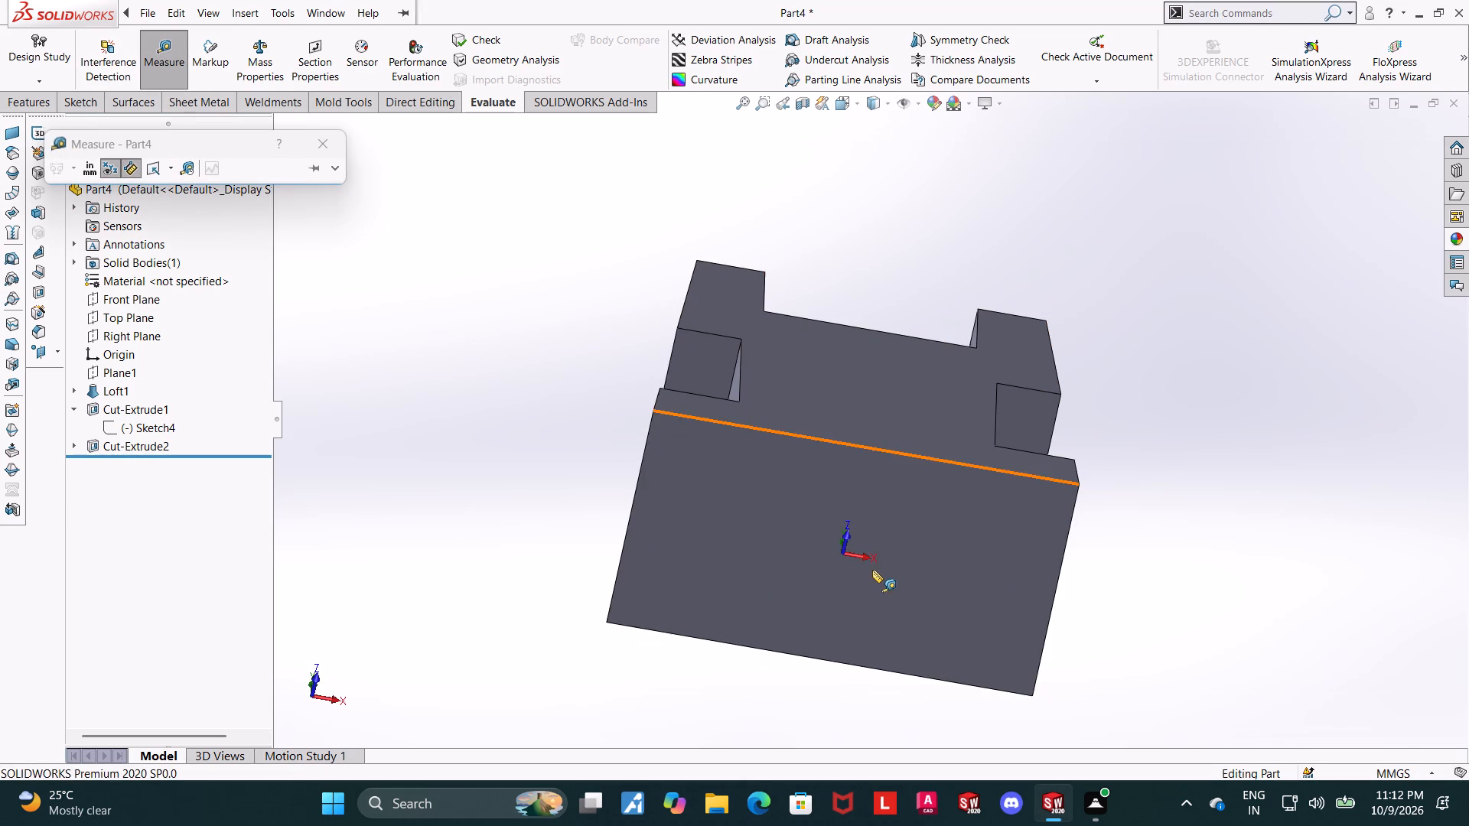
pyautogui.click(872, 570)
pyautogui.scroll(2, 1127, 454)
pyautogui.moveTo(1092, 415); pyautogui.dragTo(1137, 603, button='middle')
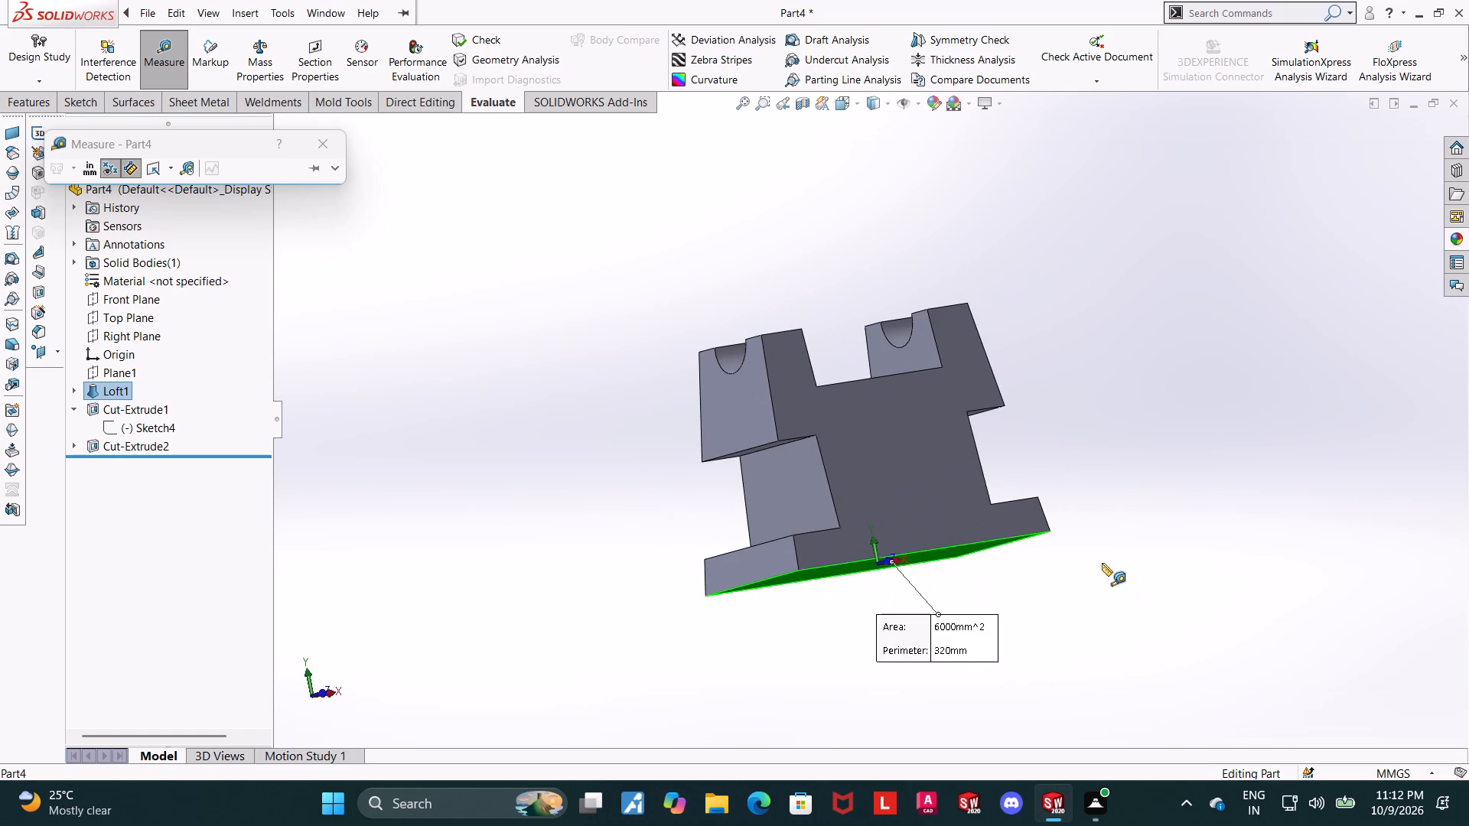
pyautogui.press('Escape')
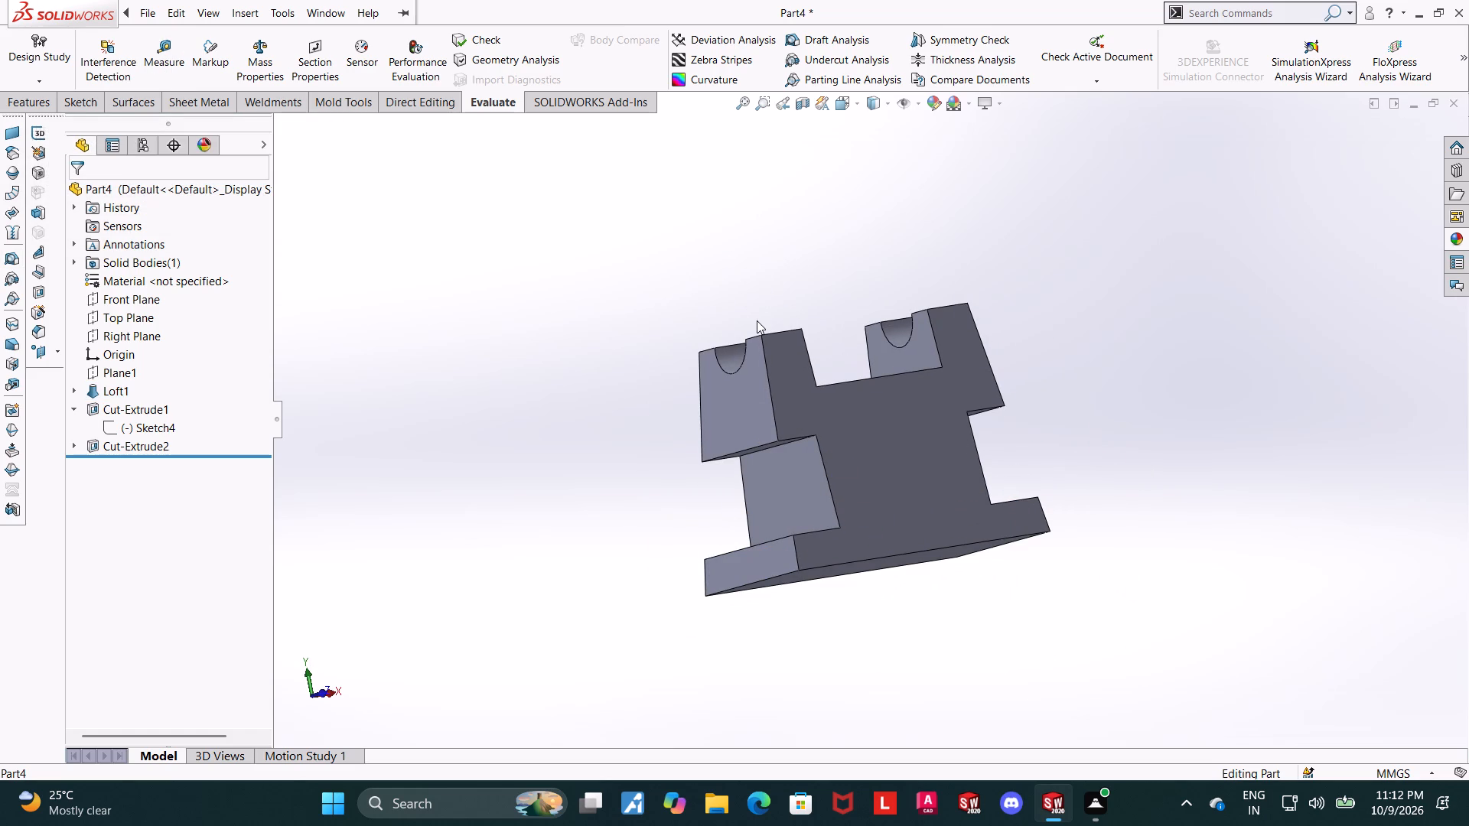
# Start a new sketch on the Right Plane and view it face-on.
pyautogui.moveTo(782, 356); pyautogui.dragTo(796, 421, button='middle')
pyautogui.moveTo(878, 496); pyautogui.dragTo(894, 511, button='middle')
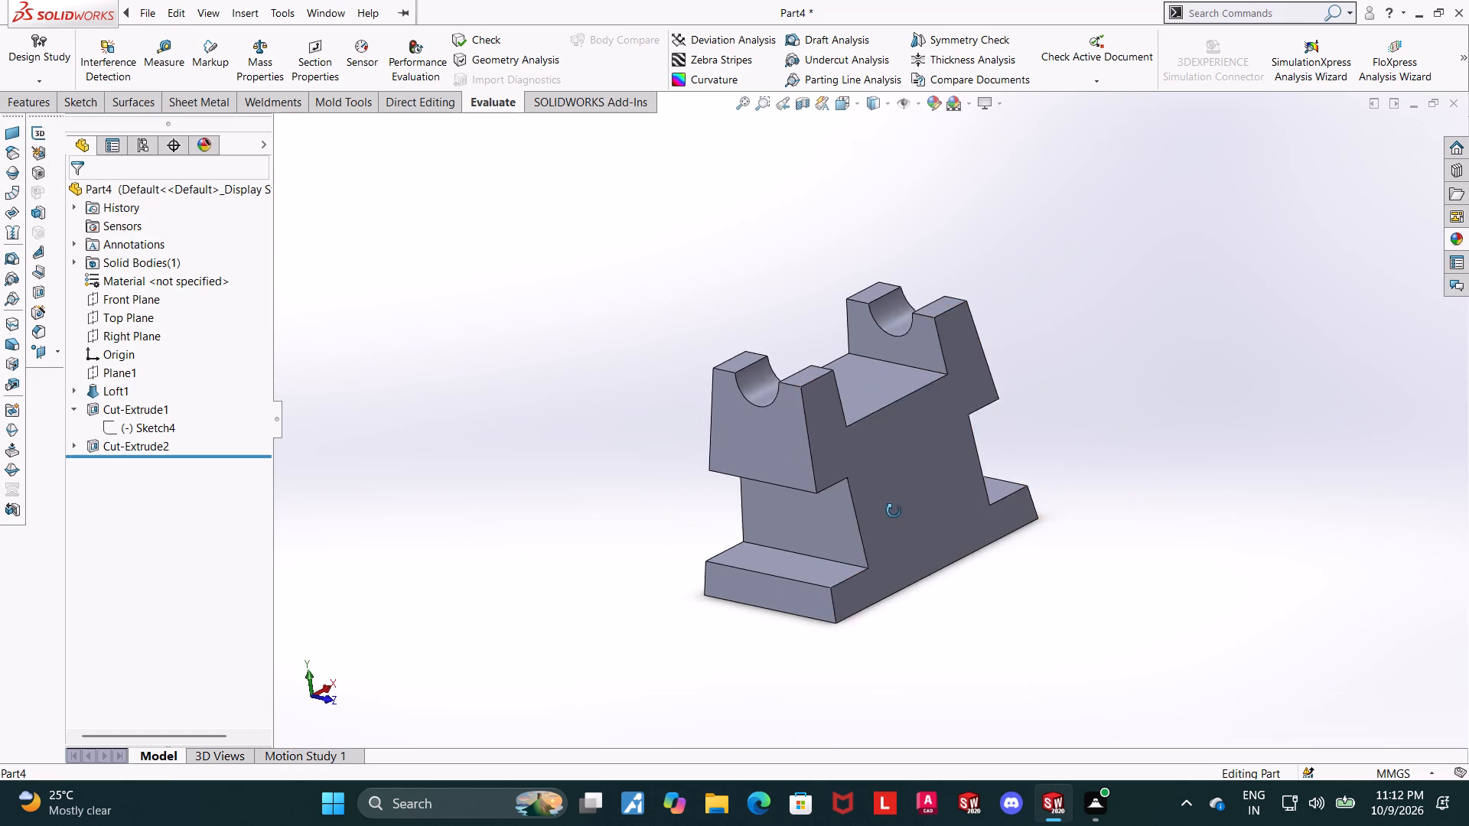
pyautogui.moveTo(894, 511); pyautogui.dragTo(988, 456, button='middle')
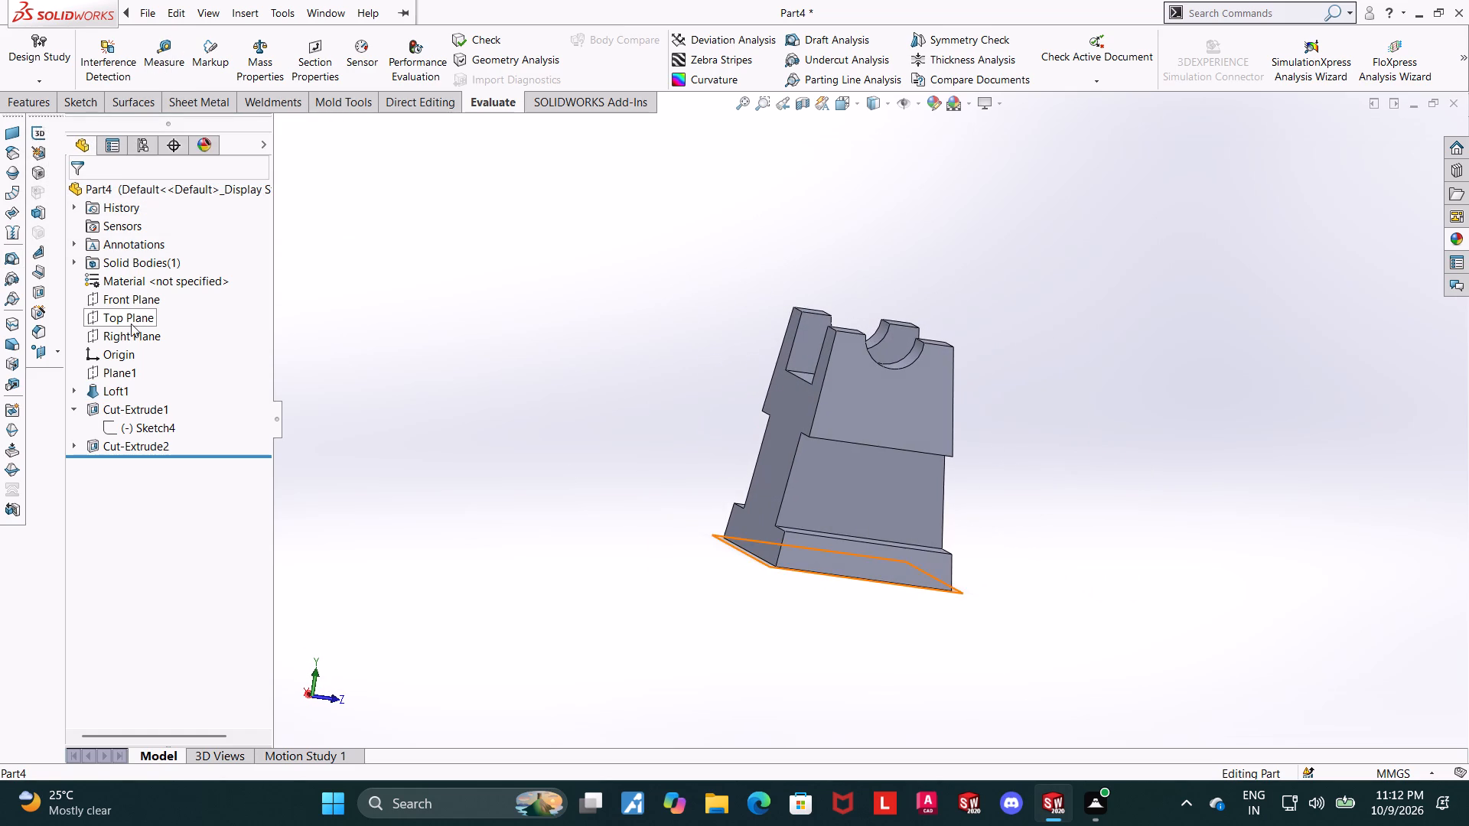
pyautogui.click(132, 338)
pyautogui.click(155, 317)
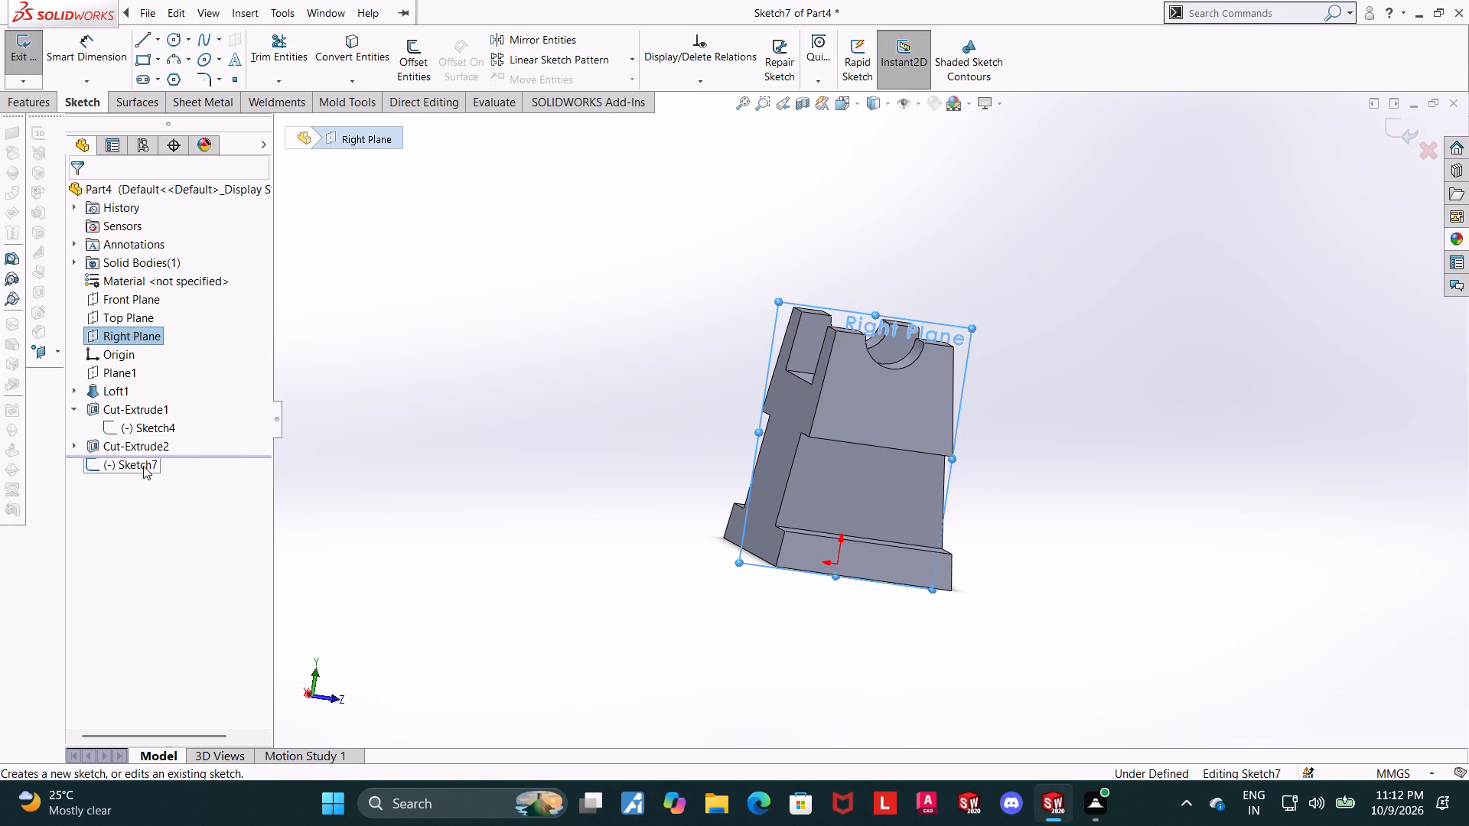
pyautogui.click(143, 466)
pyautogui.click(186, 444)
pyautogui.scroll(1, 1011, 445)
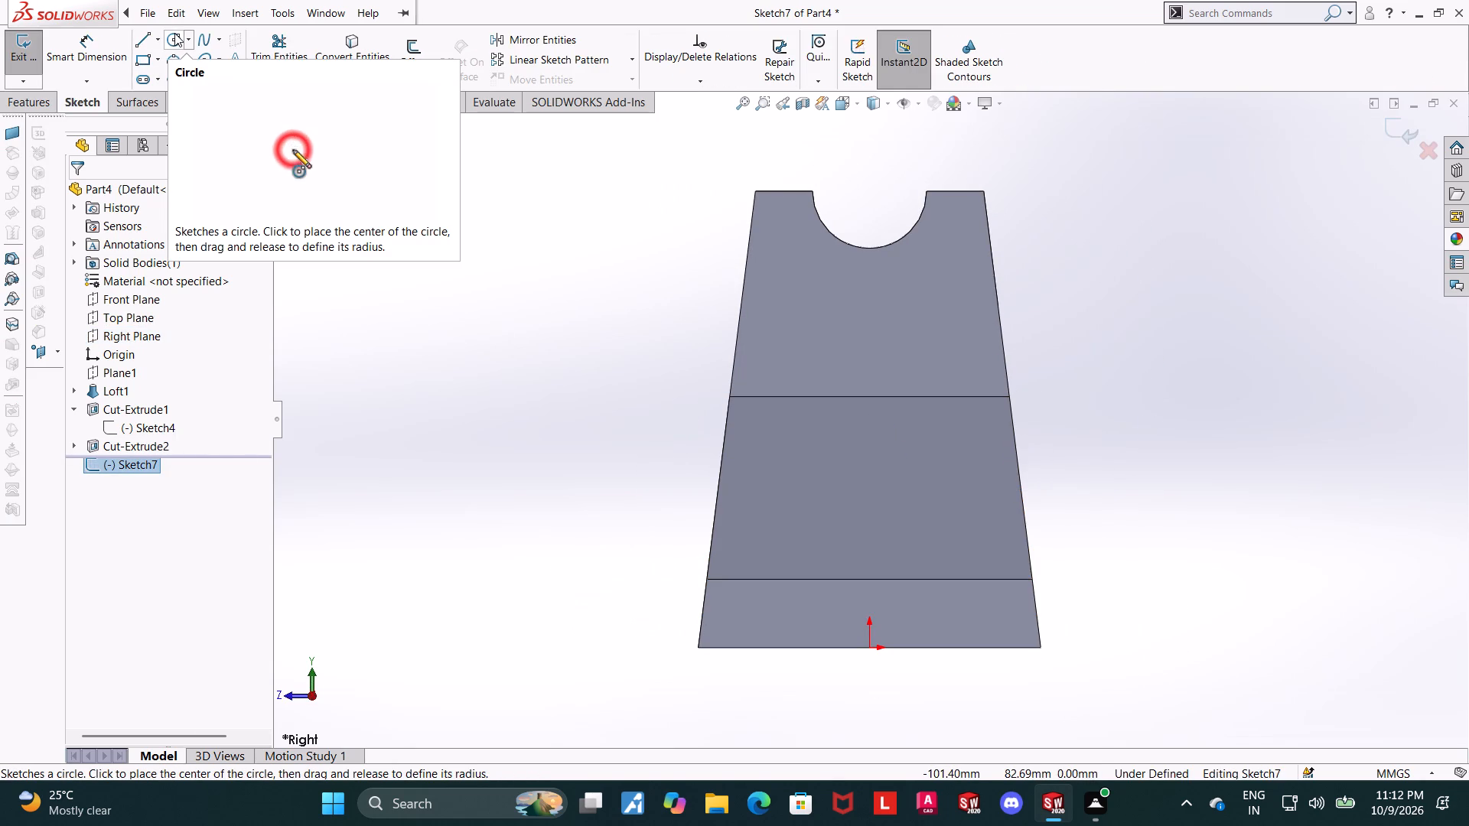
# Sketch an upward-bulging three-point arc of about 12 mm radius with both ends on the base step's upper edge, centred above the origin.
pyautogui.click(178, 64)
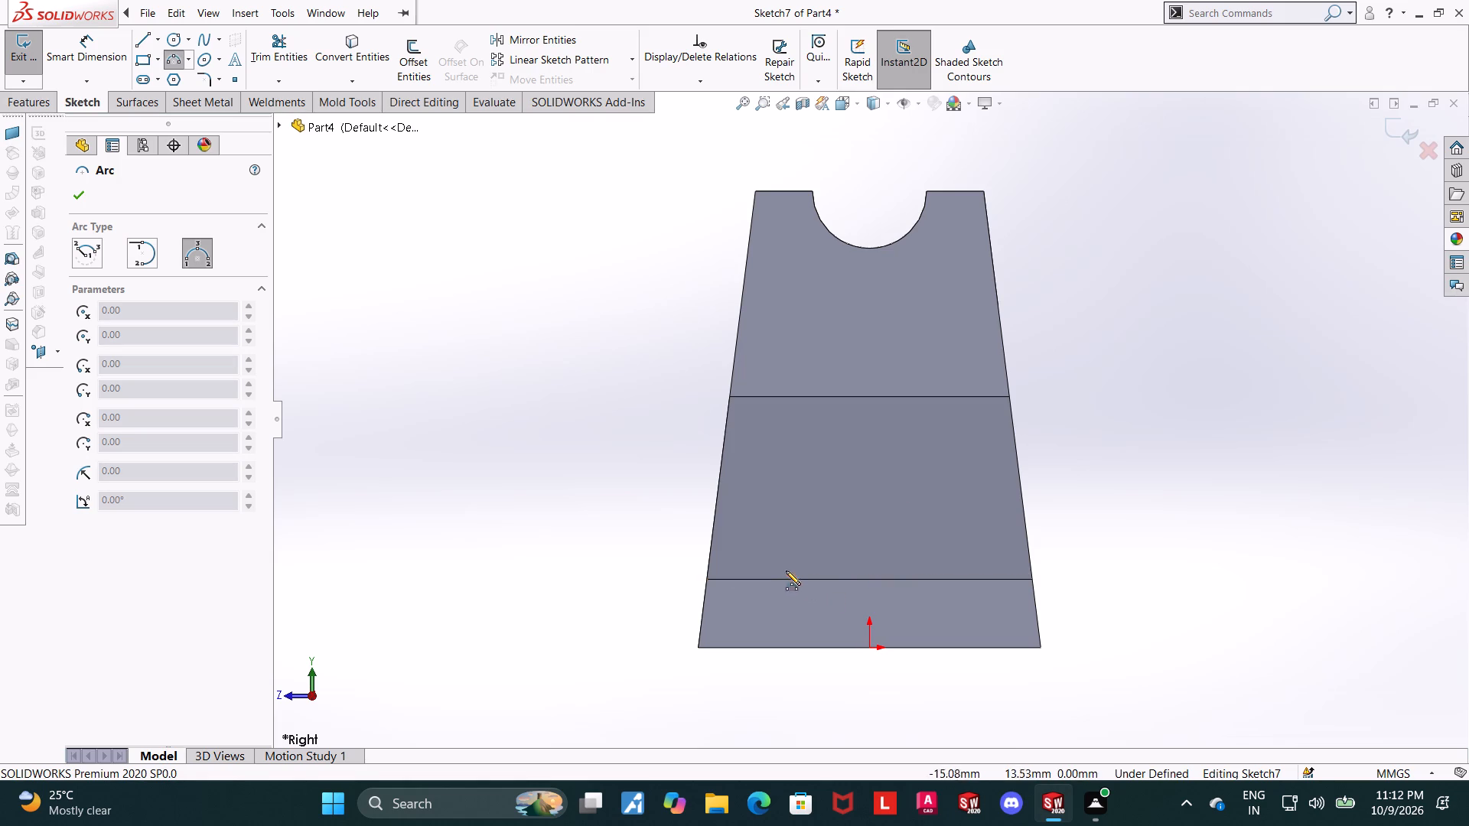
pyautogui.click(800, 577)
pyautogui.click(938, 577)
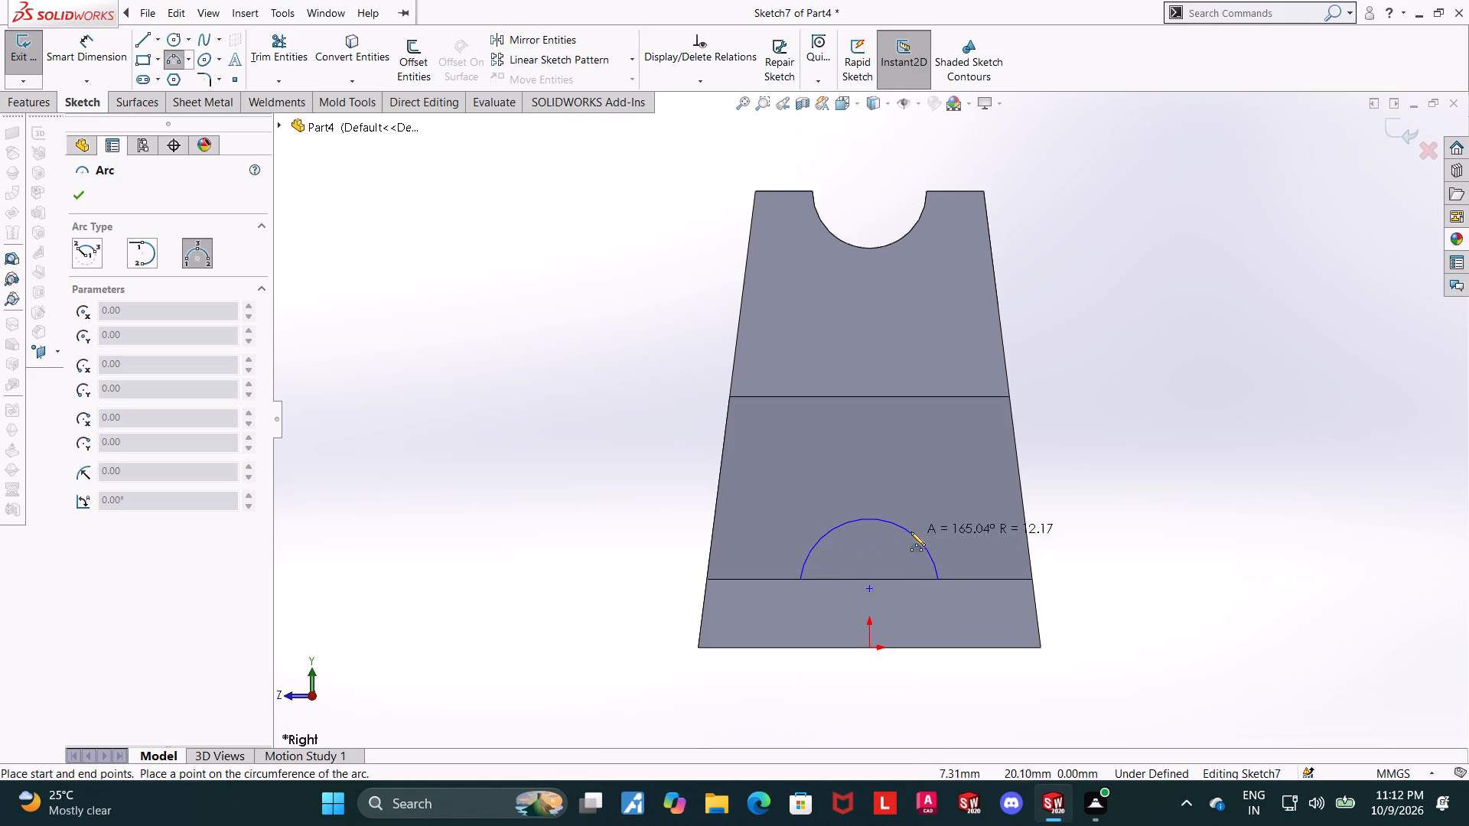
pyautogui.click(910, 522)
pyautogui.press('Escape')
pyautogui.press('Escape')
pyautogui.press('Escape')
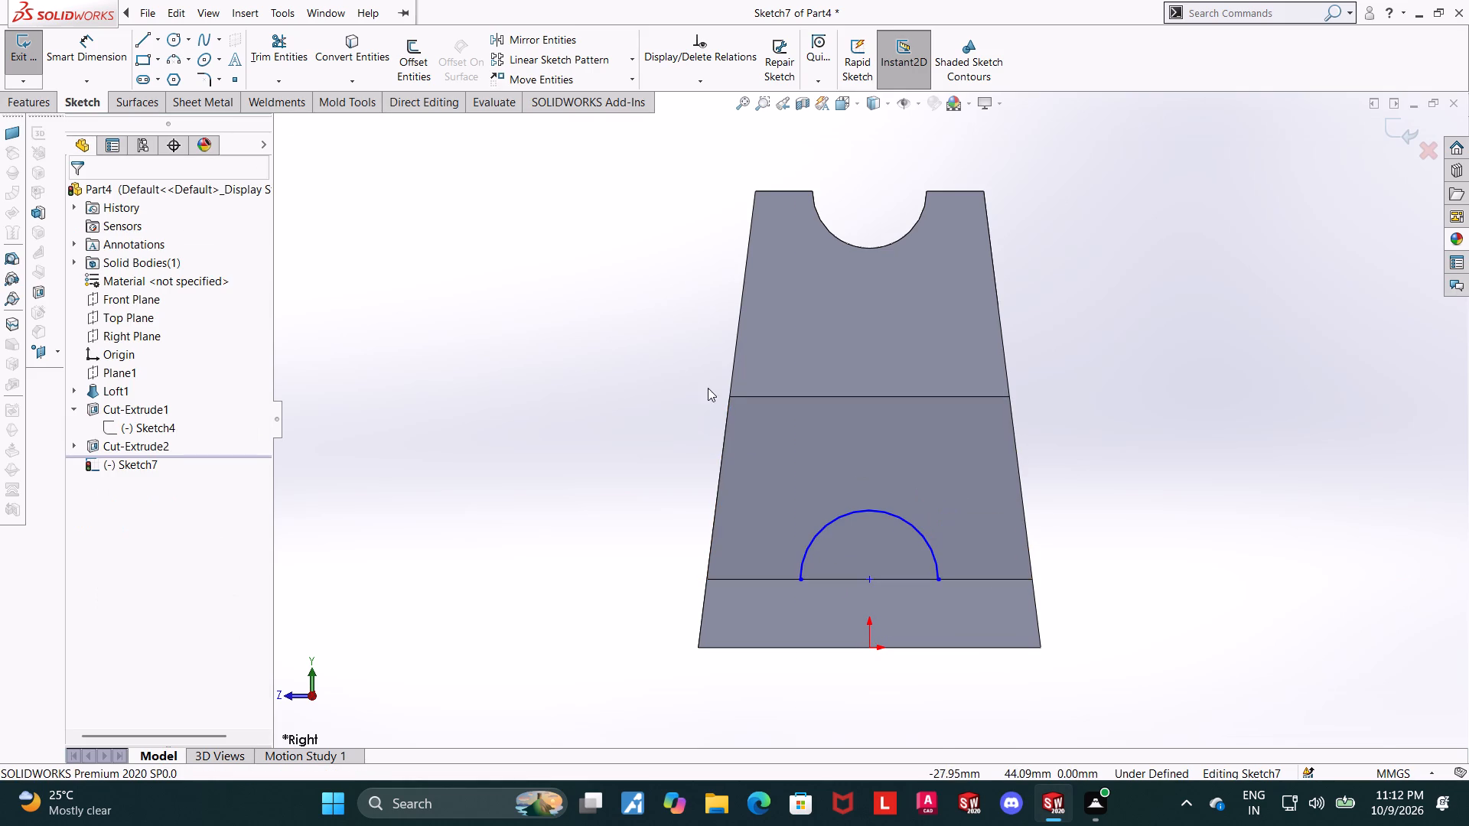
# Dimension the arc's radius as 15 mm.
pyautogui.click(112, 34)
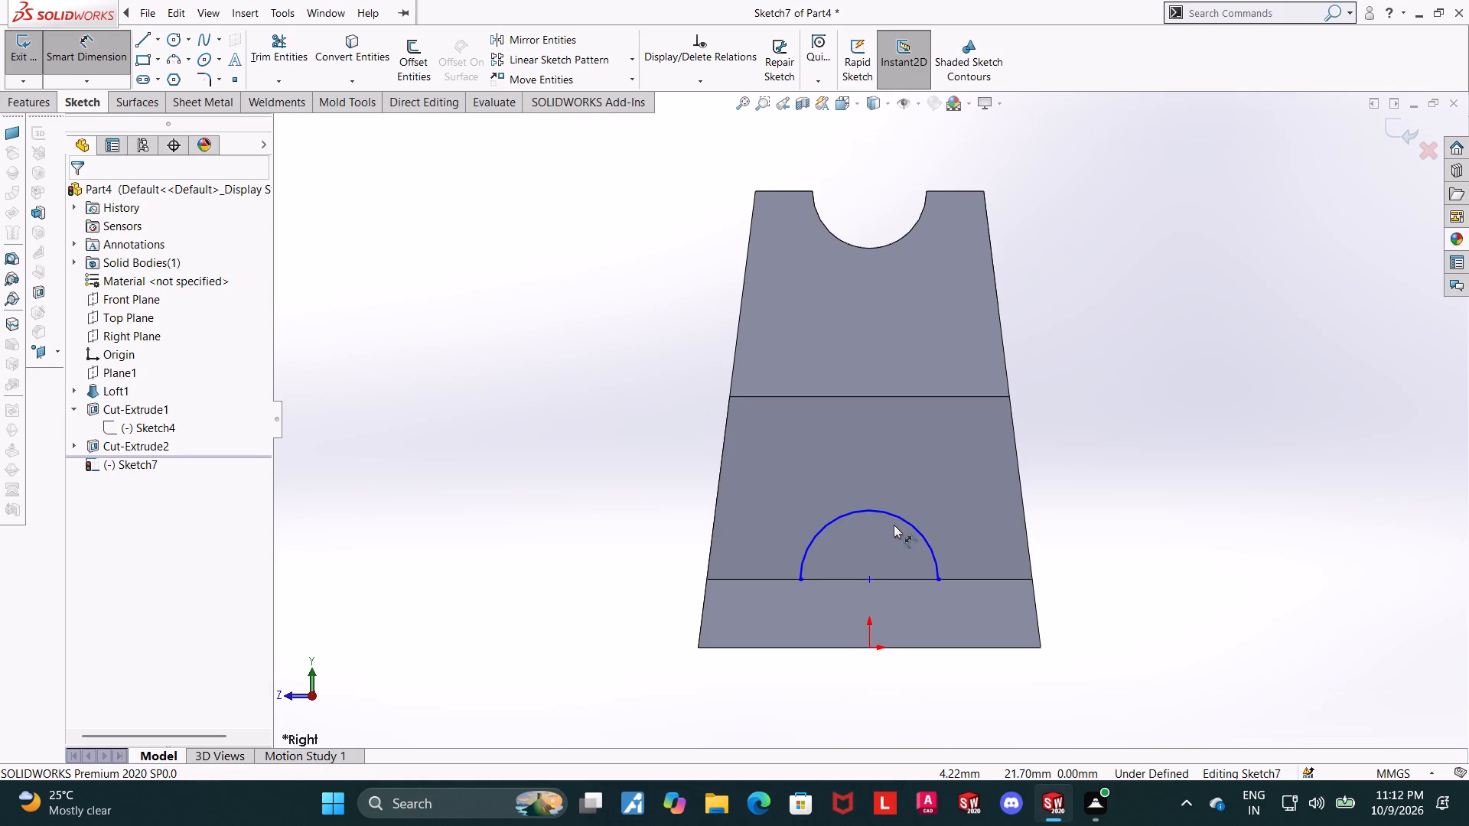
pyautogui.click(894, 525)
pyautogui.click(894, 515)
pyautogui.click(899, 482)
pyautogui.write('15')
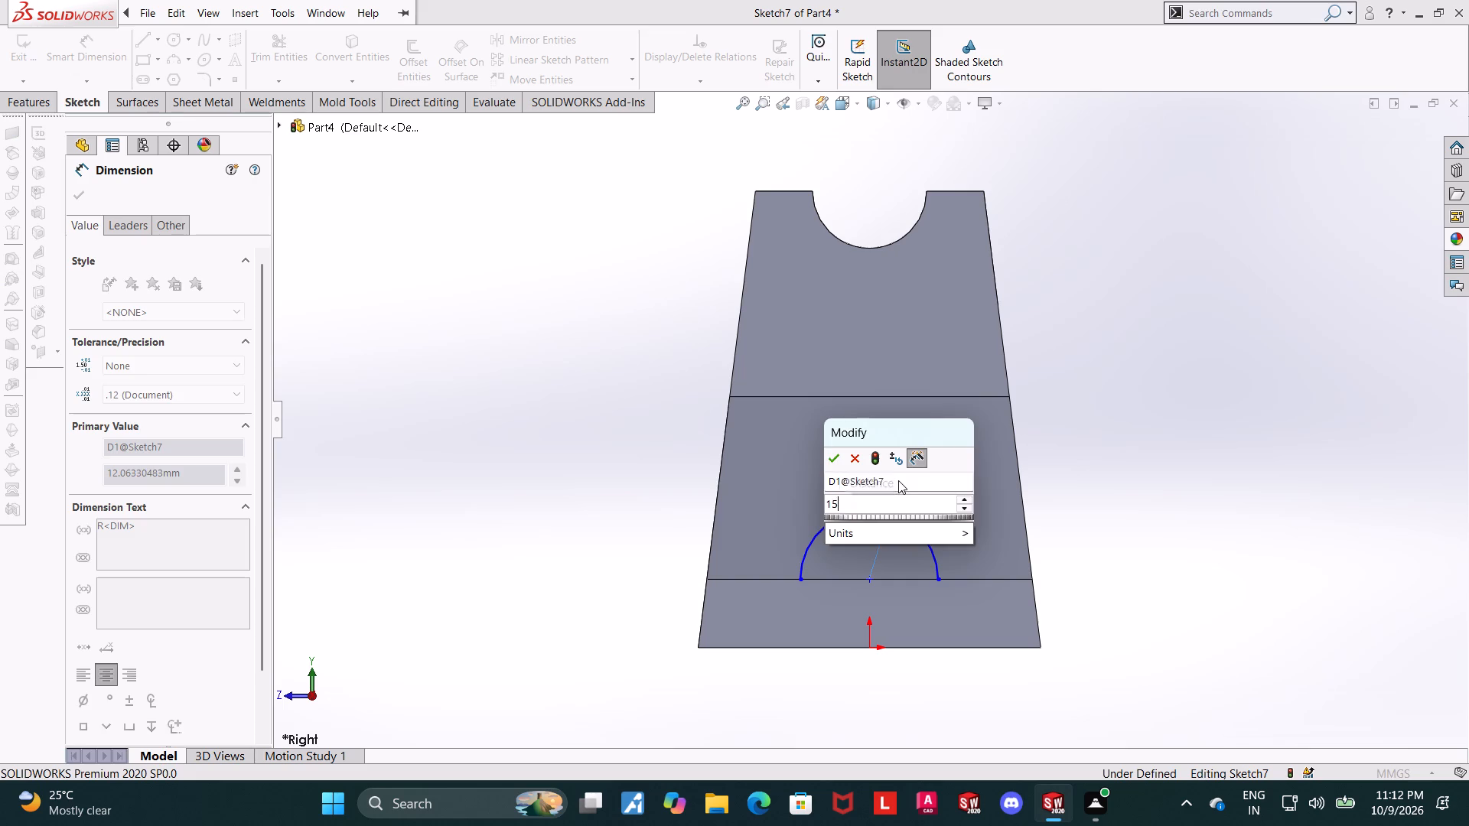
pyautogui.press('Return')
pyautogui.press('Escape')
pyautogui.press('Escape')
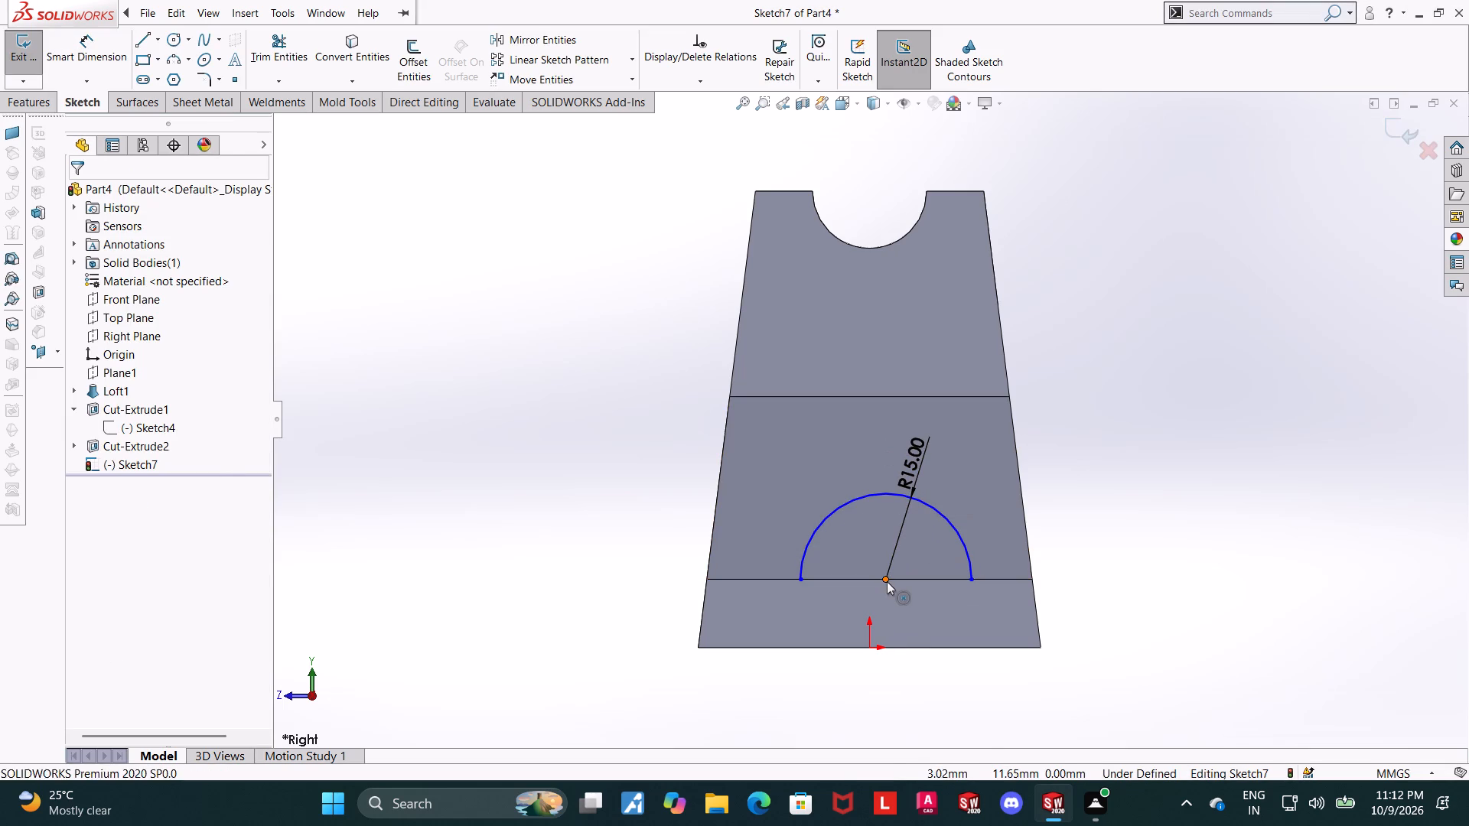
# Add a Vertical relation between the arc's centre point and the origin.
pyautogui.click(887, 581)
pyautogui.keyDown('ctrl'); pyautogui.click(868, 647); pyautogui.keyUp('ctrl')
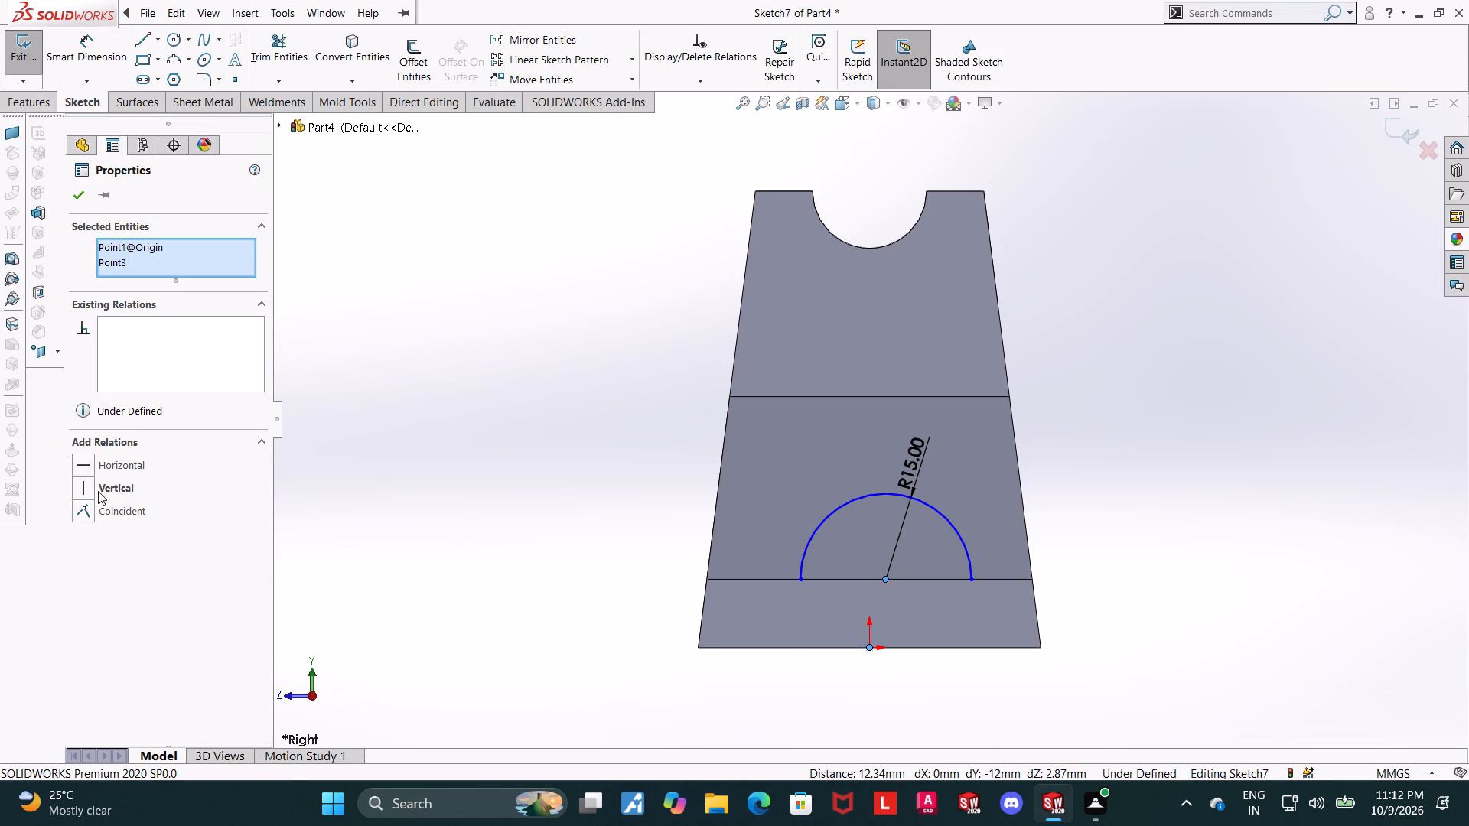
pyautogui.click(81, 488)
pyautogui.press('Escape')
pyautogui.press('Escape')
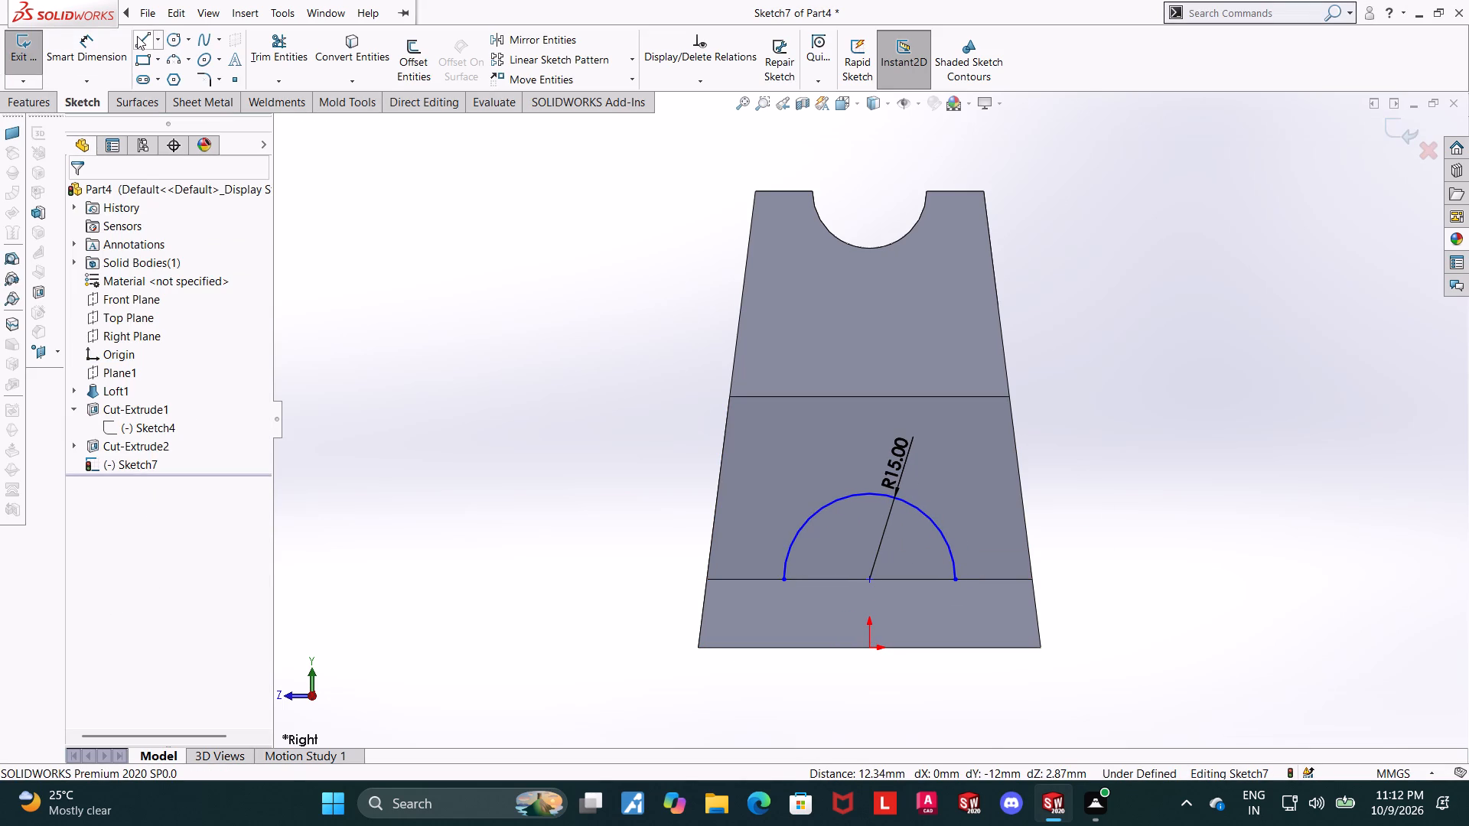
# Close the arch profile with two vertical lines down to the base's bottom edge and a 30 mm horizontal line joining them.
pyautogui.click(137, 36)
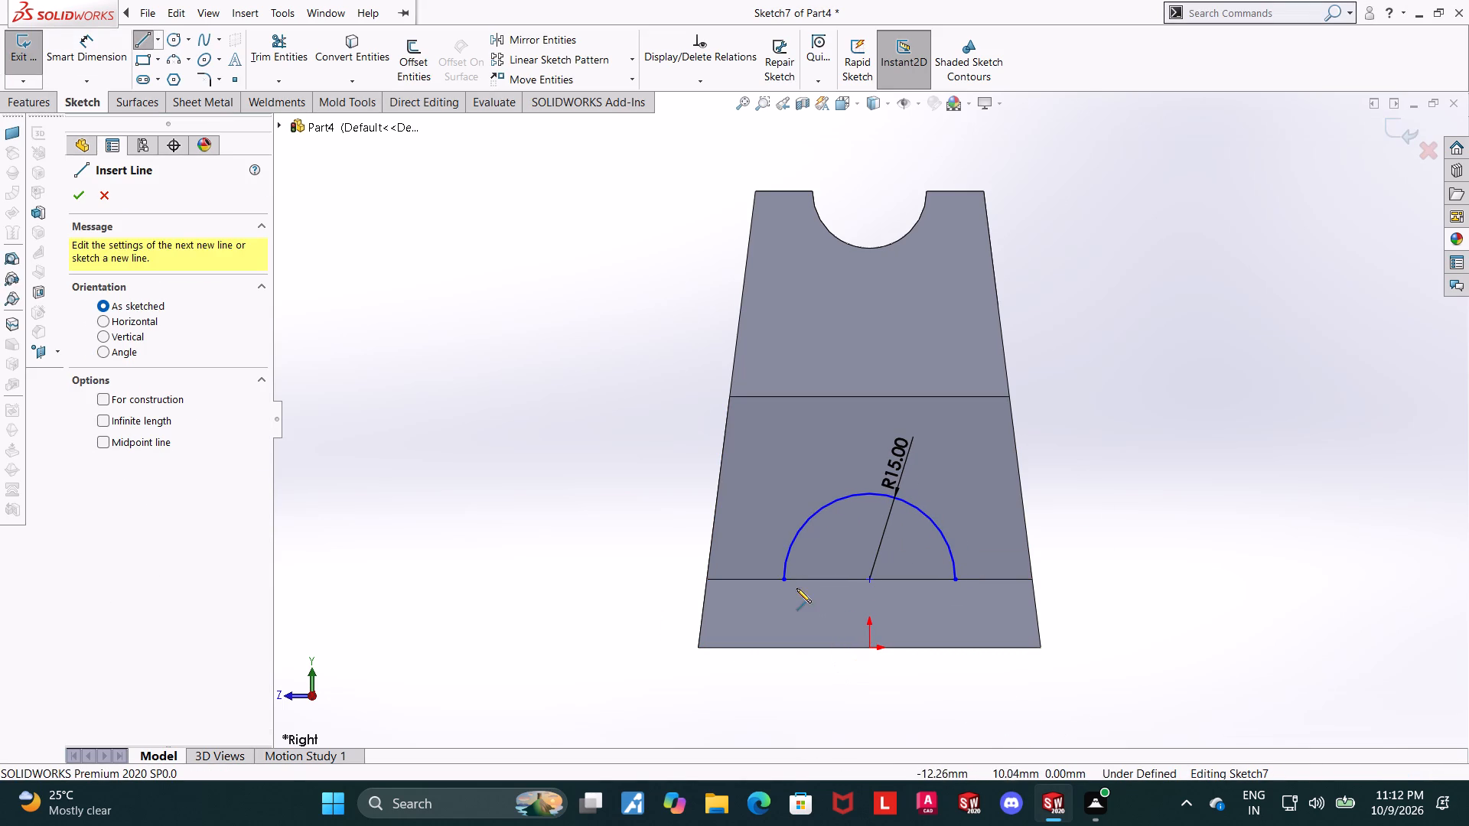
pyautogui.click(783, 581)
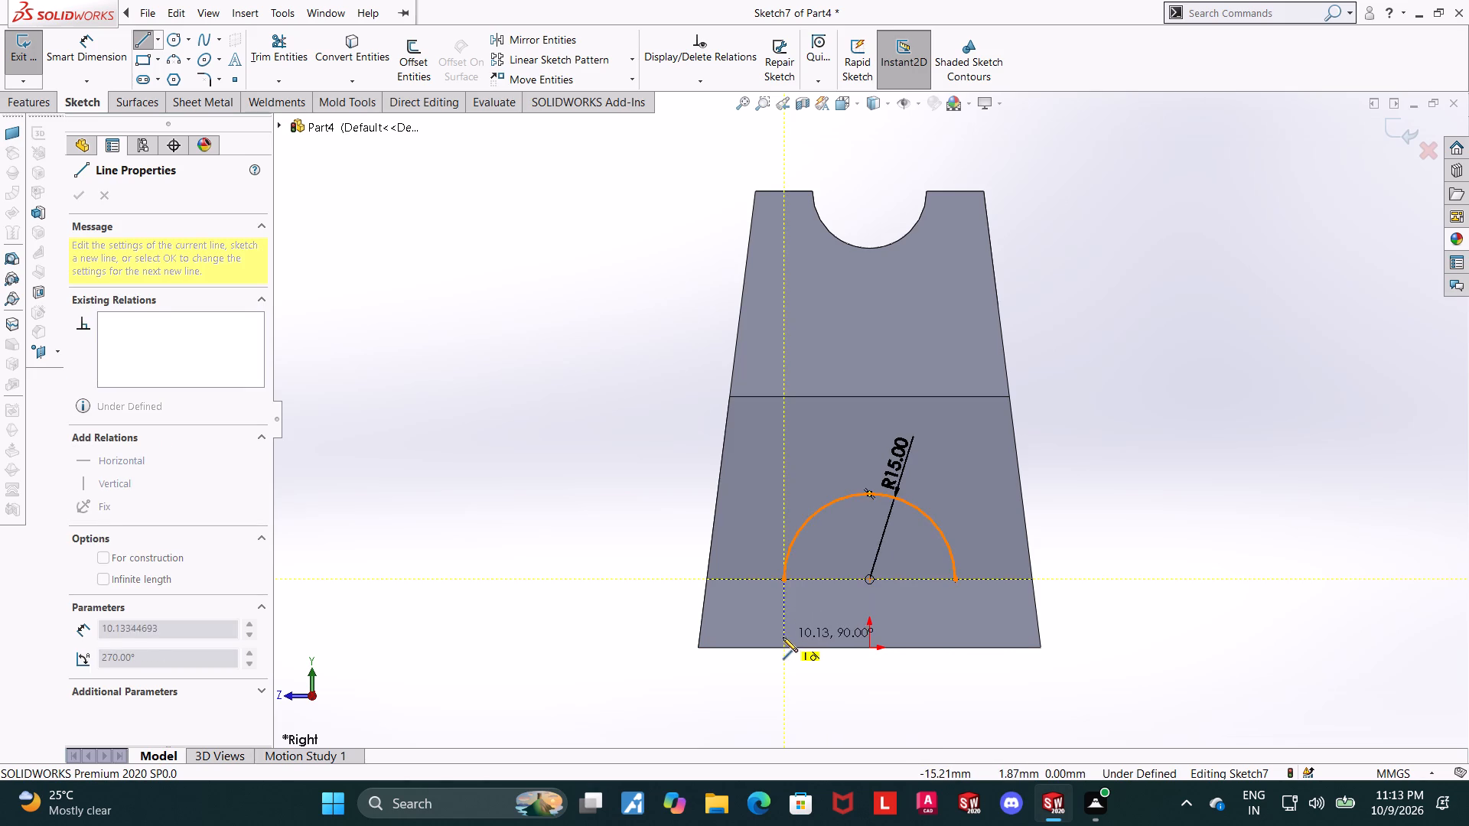
pyautogui.click(780, 644)
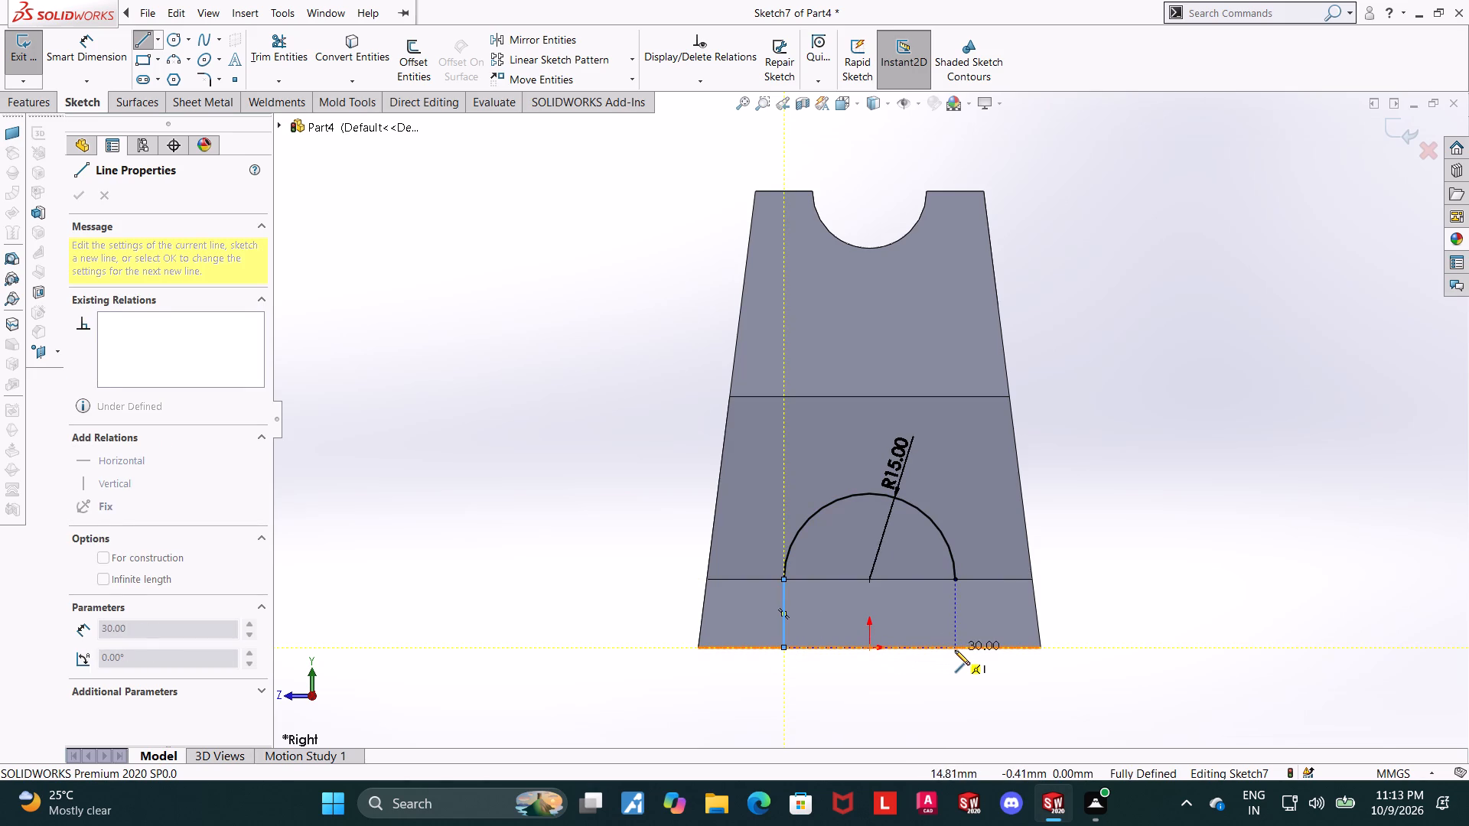
pyautogui.click(955, 650)
pyautogui.click(955, 582)
pyautogui.press('Escape')
pyautogui.press('Escape')
pyautogui.press('Escape')
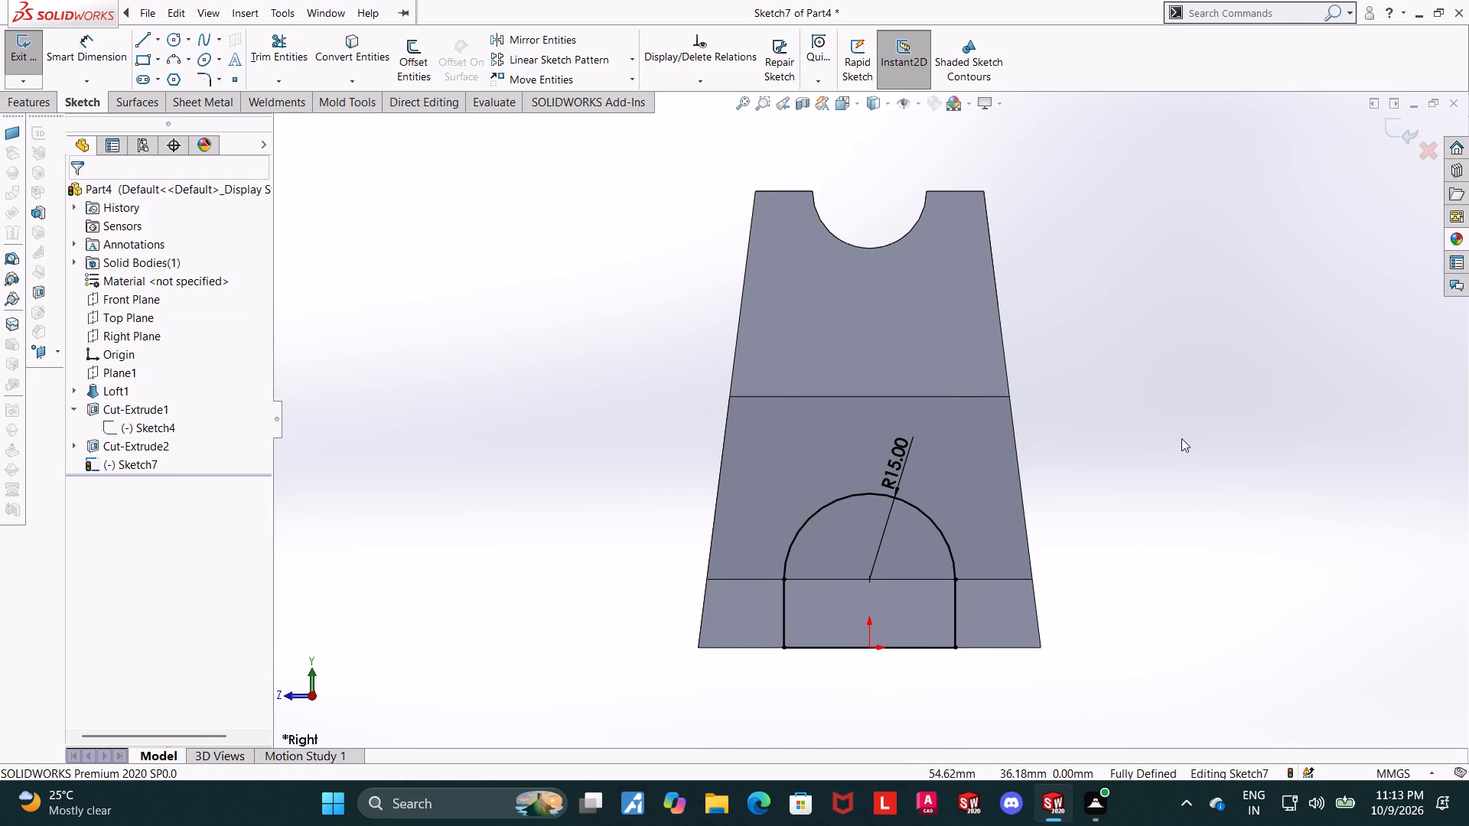
# Cut the arched profile through the whole block in both directions using Extruded Cut with Through All - Both.
pyautogui.scroll(1, 1139, 441)
pyautogui.moveTo(1132, 431); pyautogui.dragTo(1122, 437, button='middle')
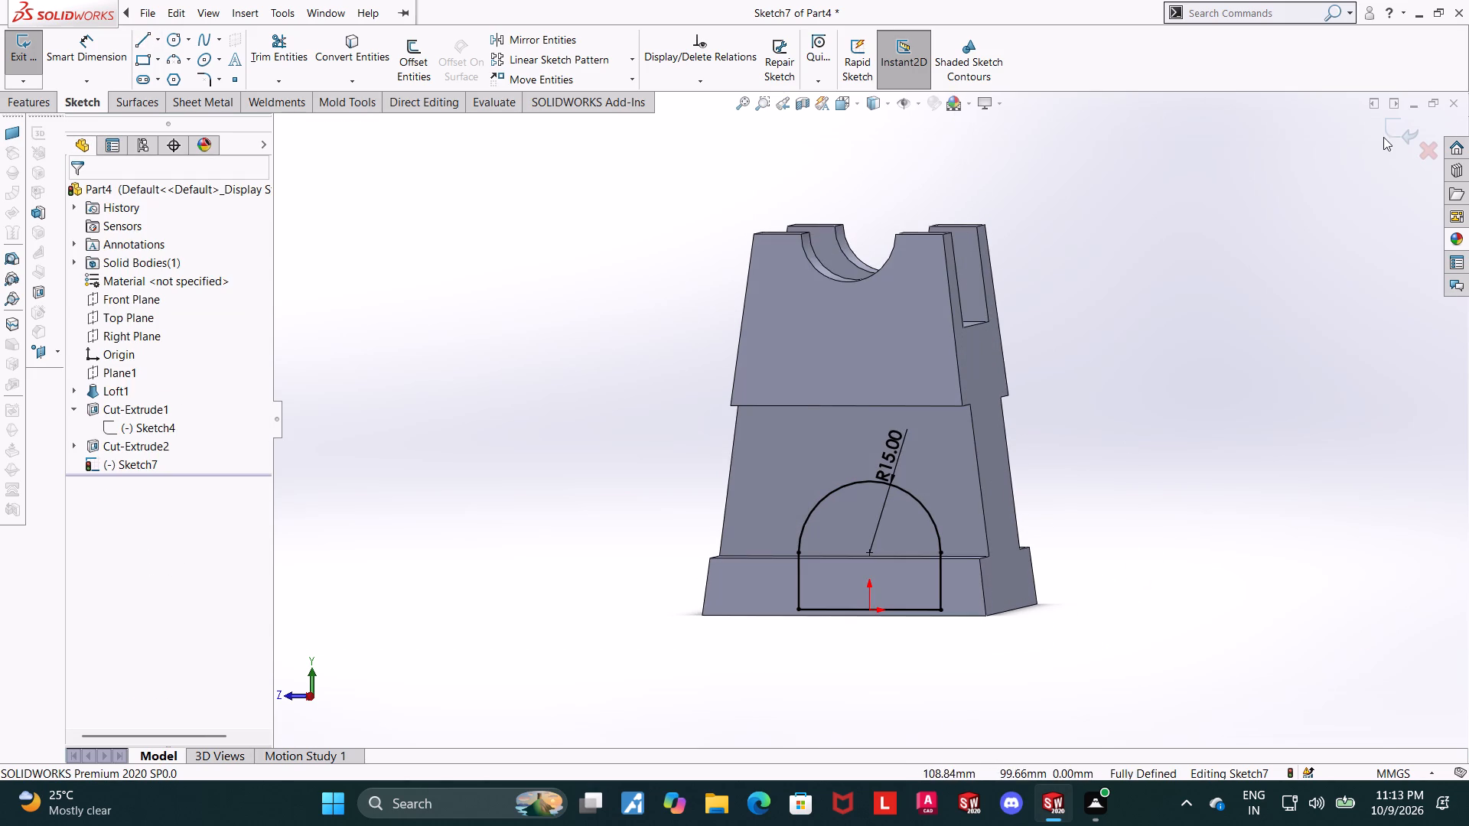
pyautogui.click(1387, 129)
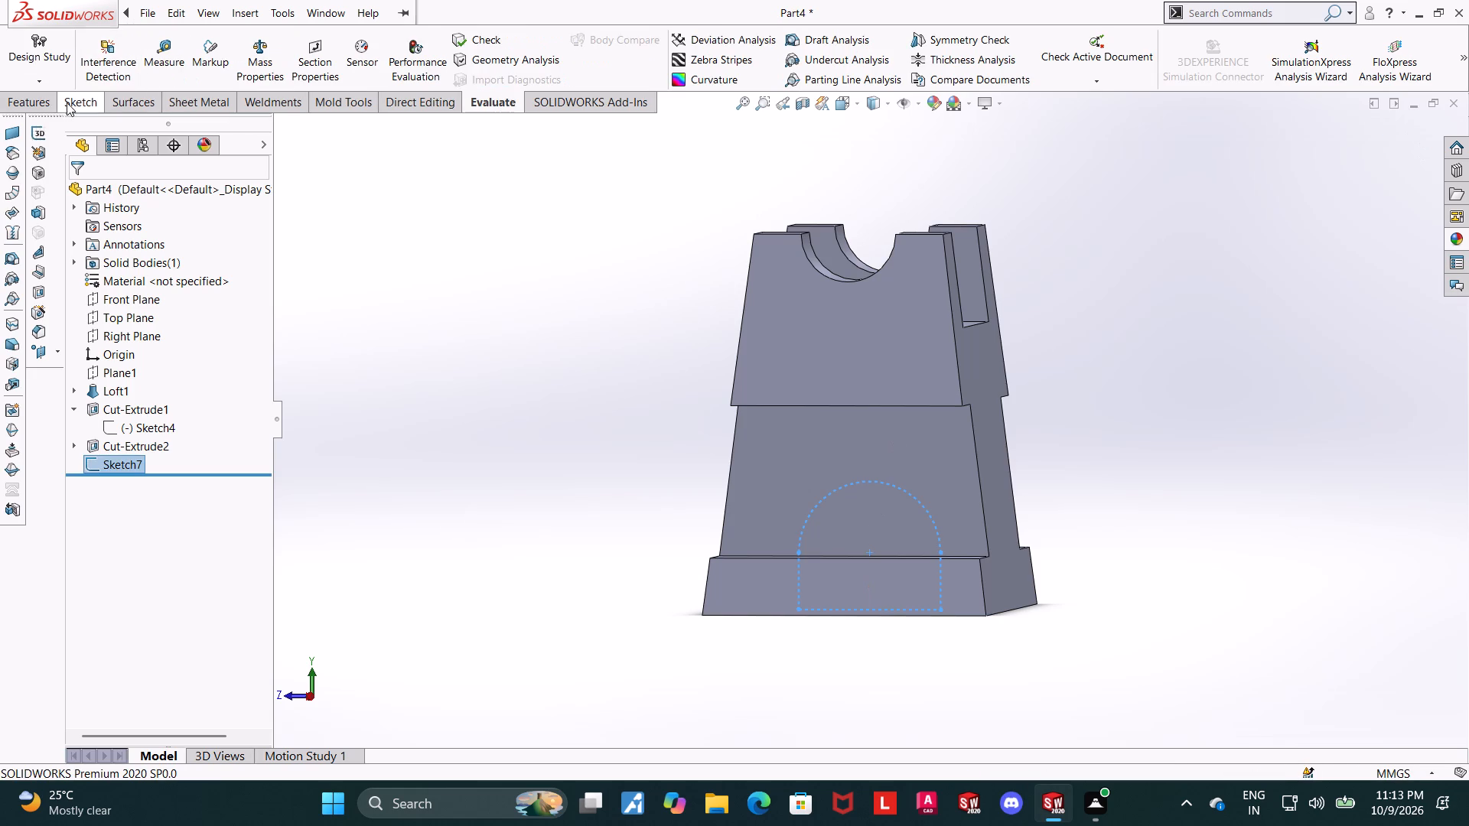
pyautogui.click(48, 102)
pyautogui.click(258, 67)
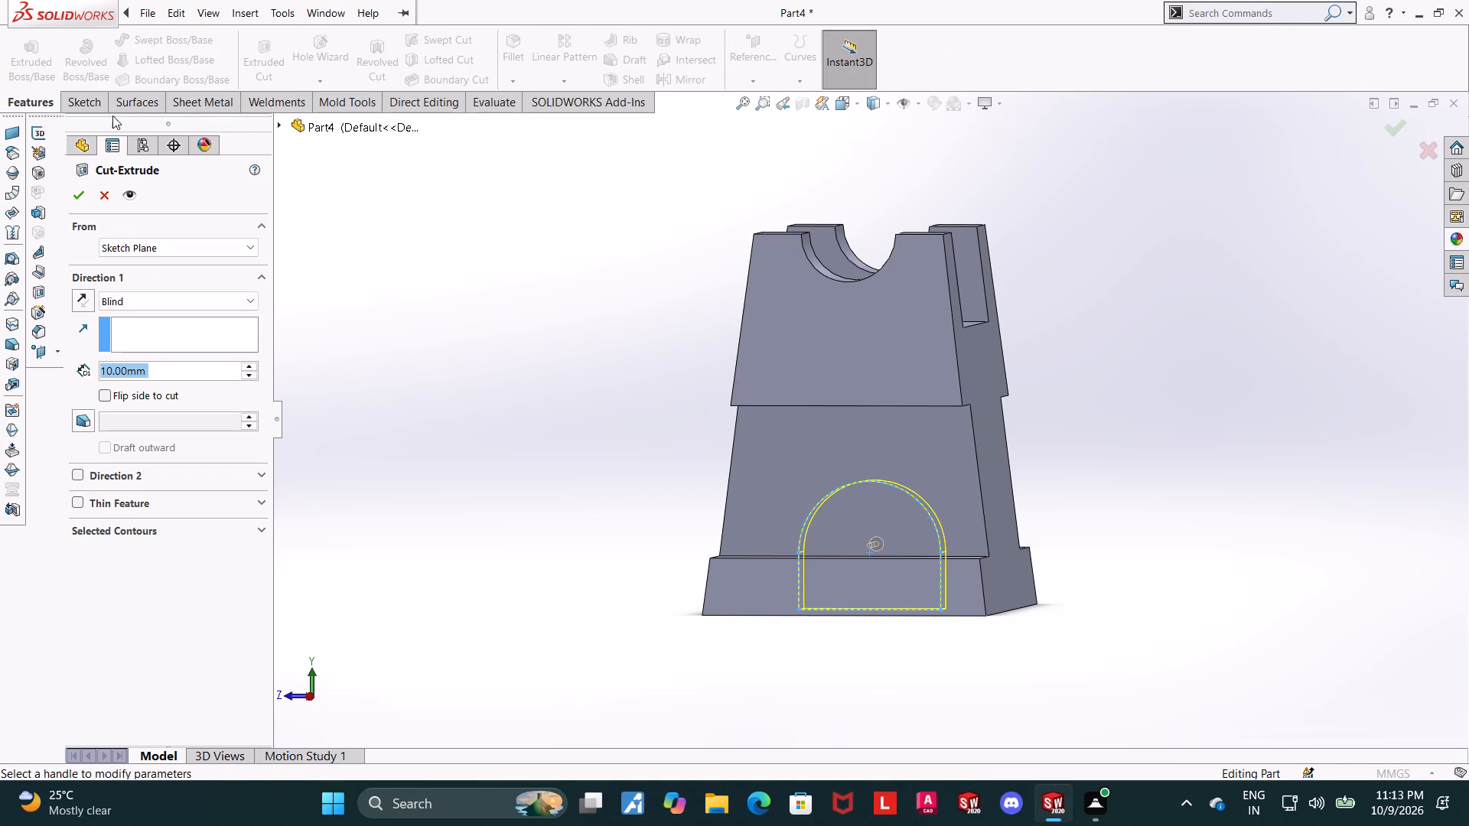
pyautogui.click(133, 303)
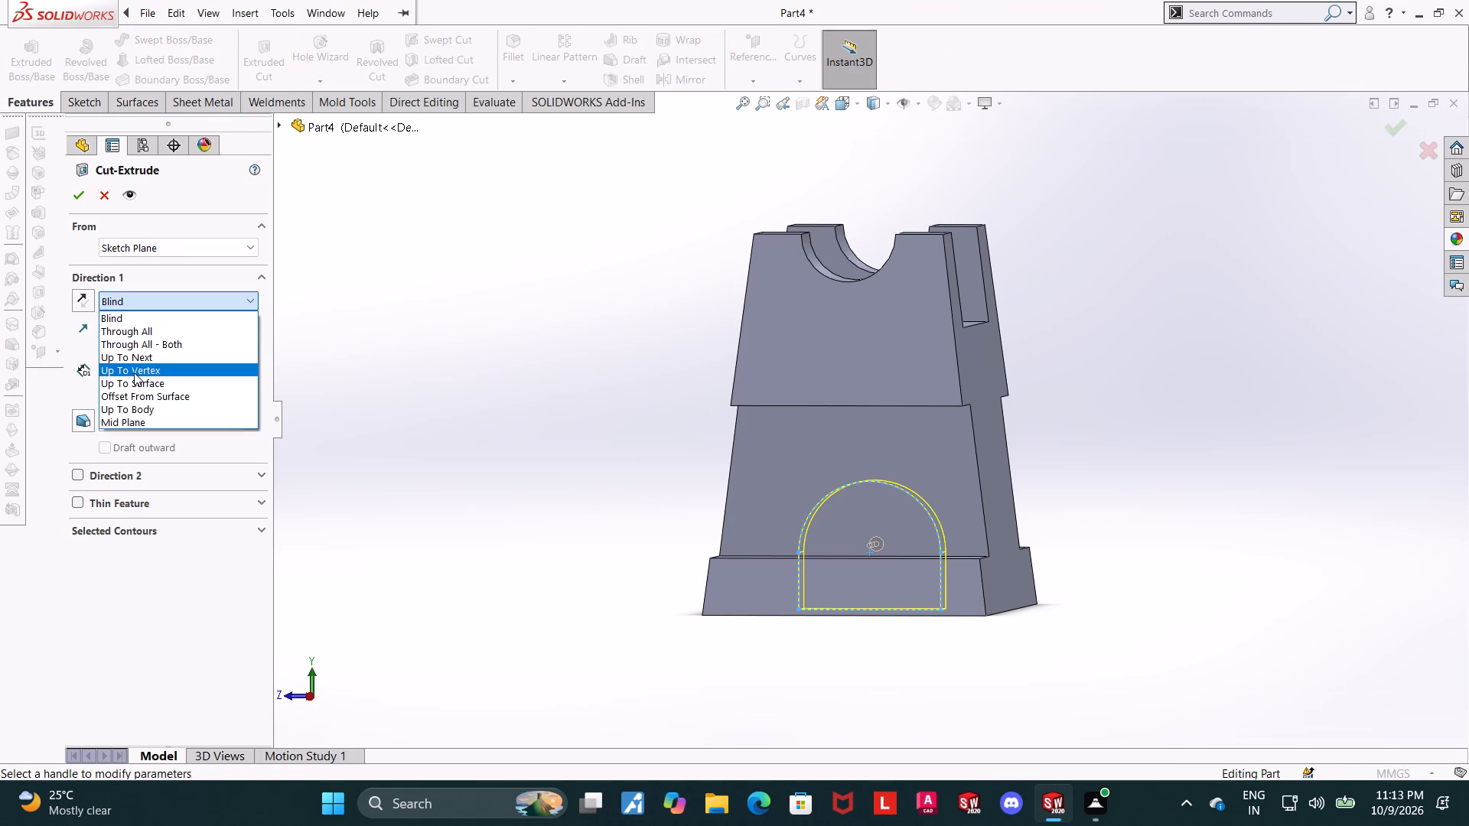
pyautogui.click(135, 349)
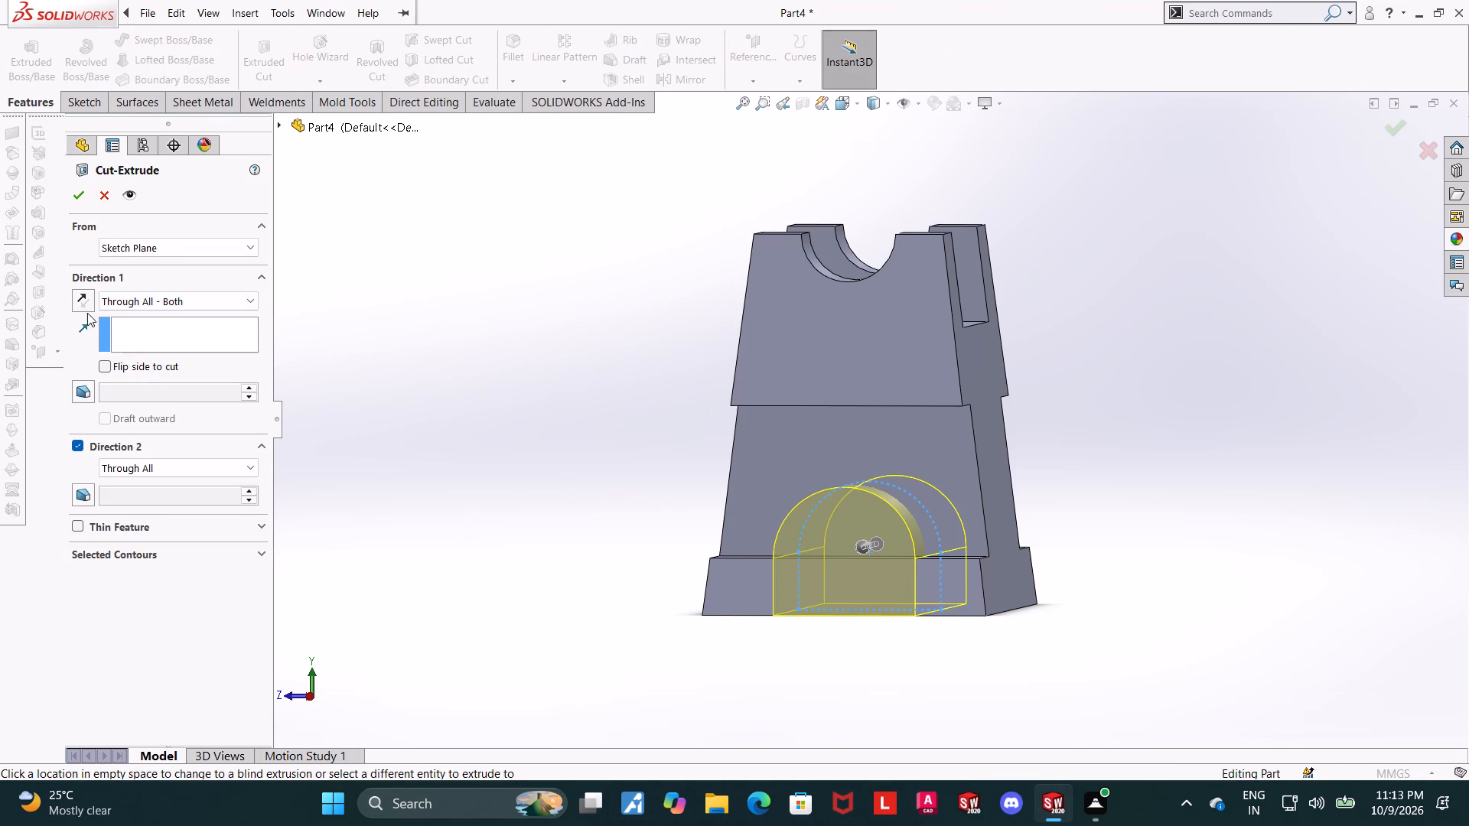
pyautogui.click(78, 200)
pyautogui.scroll(2, 1078, 309)
pyautogui.click(1111, 341)
pyautogui.moveTo(1122, 376); pyautogui.dragTo(1094, 395, button='middle')
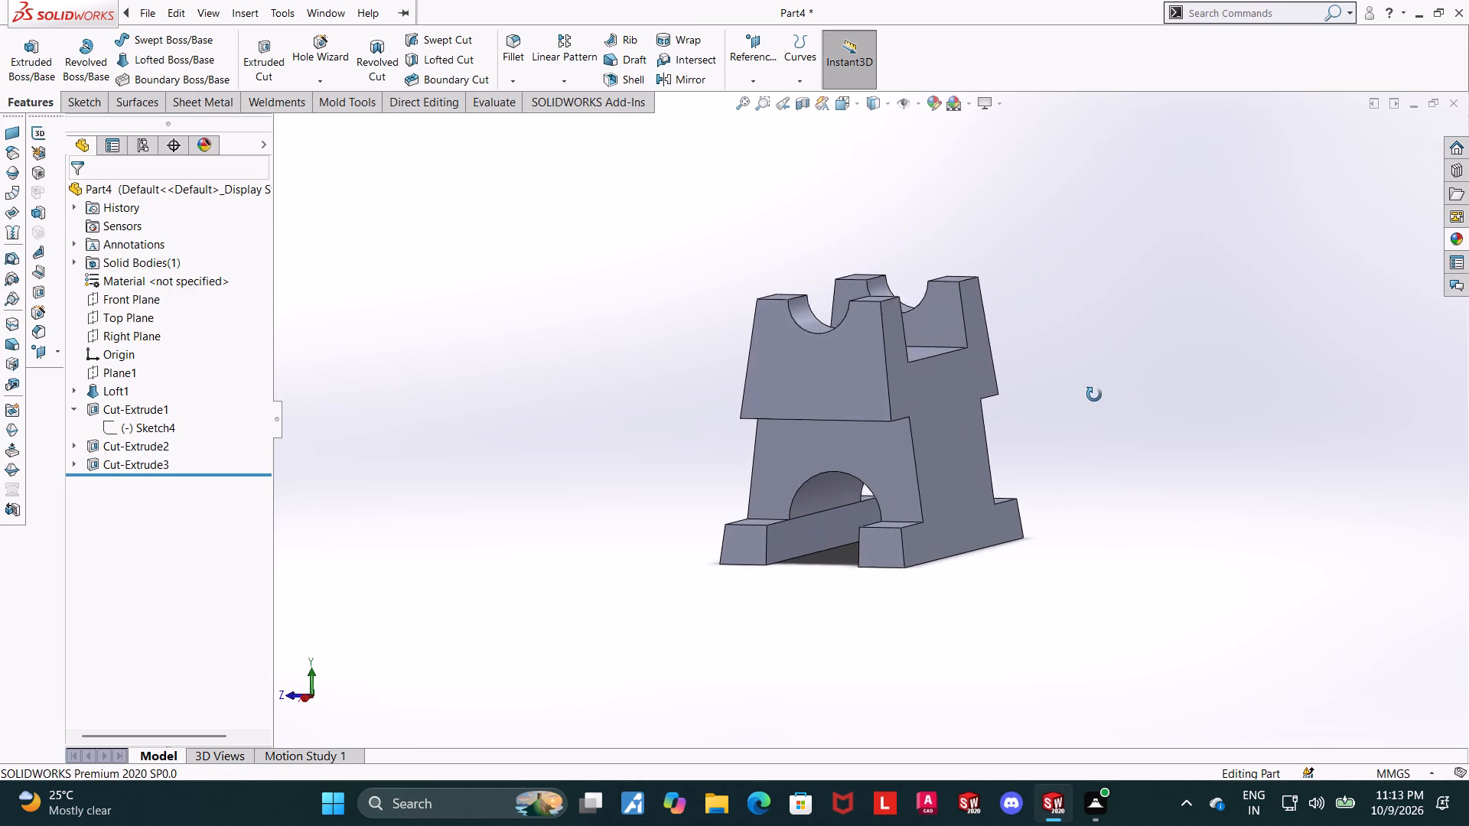
pyautogui.moveTo(1094, 395); pyautogui.dragTo(1087, 406, button='middle')
pyautogui.scroll(1, 1087, 405)
pyautogui.scroll(-1, 1087, 403)
pyautogui.moveTo(1084, 399); pyautogui.dragTo(1057, 409, button='middle')
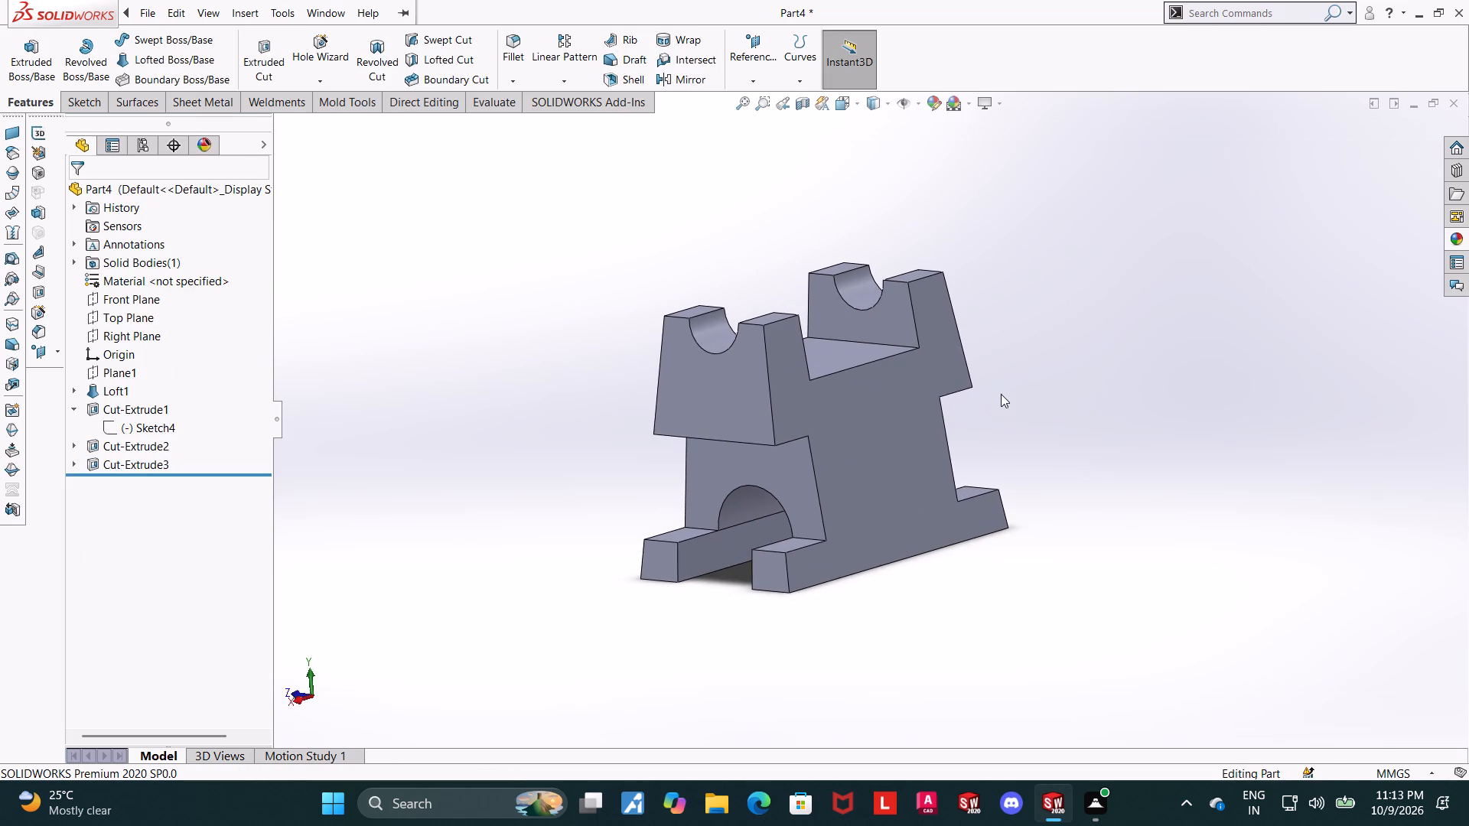
# Start a sketch on the Front Plane and draw a centre rectangle about 27 × 16 mm directly above the origin.
pyautogui.click(116, 298)
pyautogui.click(122, 280)
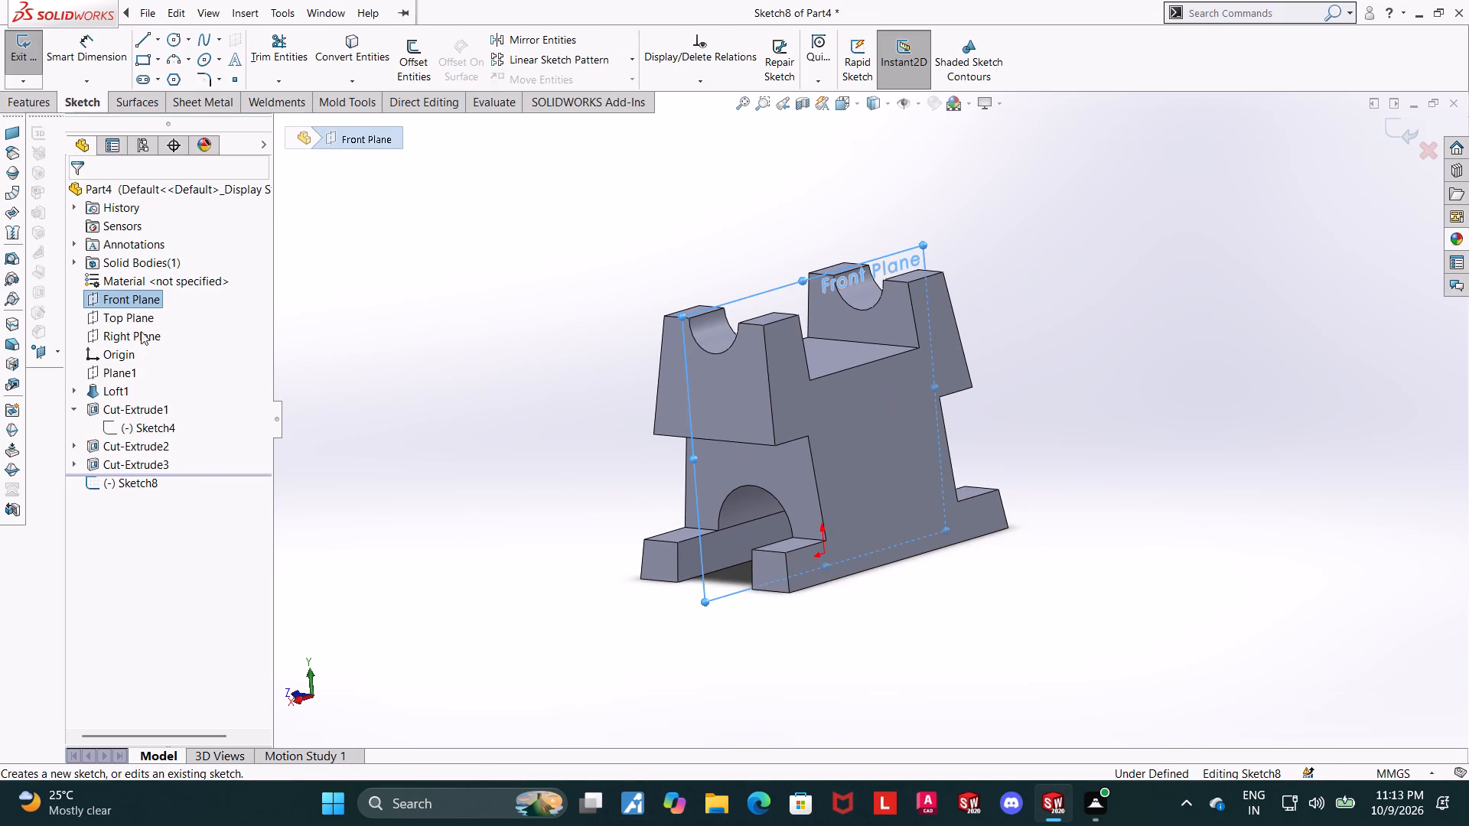
pyautogui.click(122, 479)
pyautogui.click(154, 464)
pyautogui.scroll(2, 802, 402)
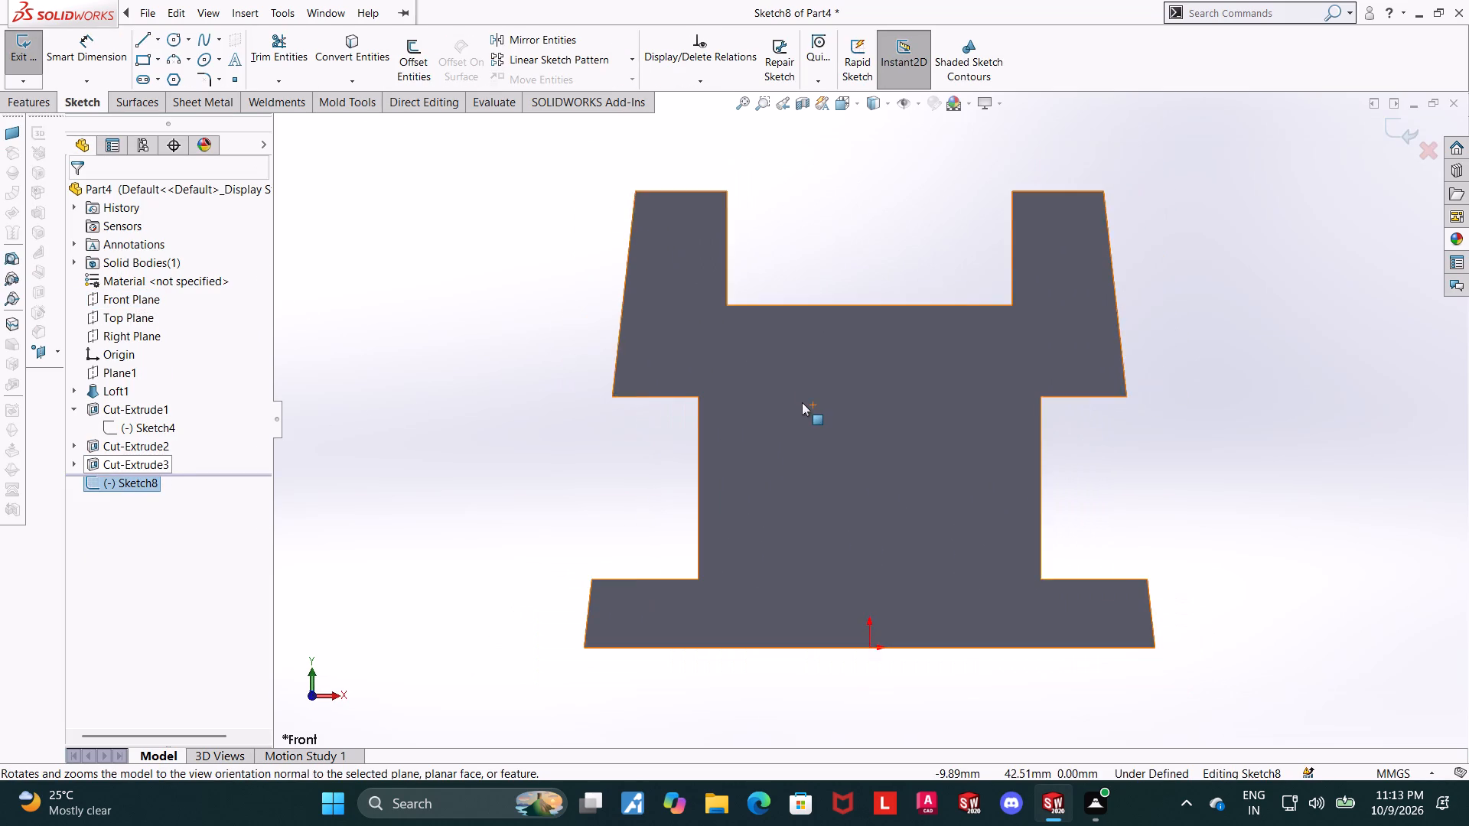
pyautogui.click(143, 63)
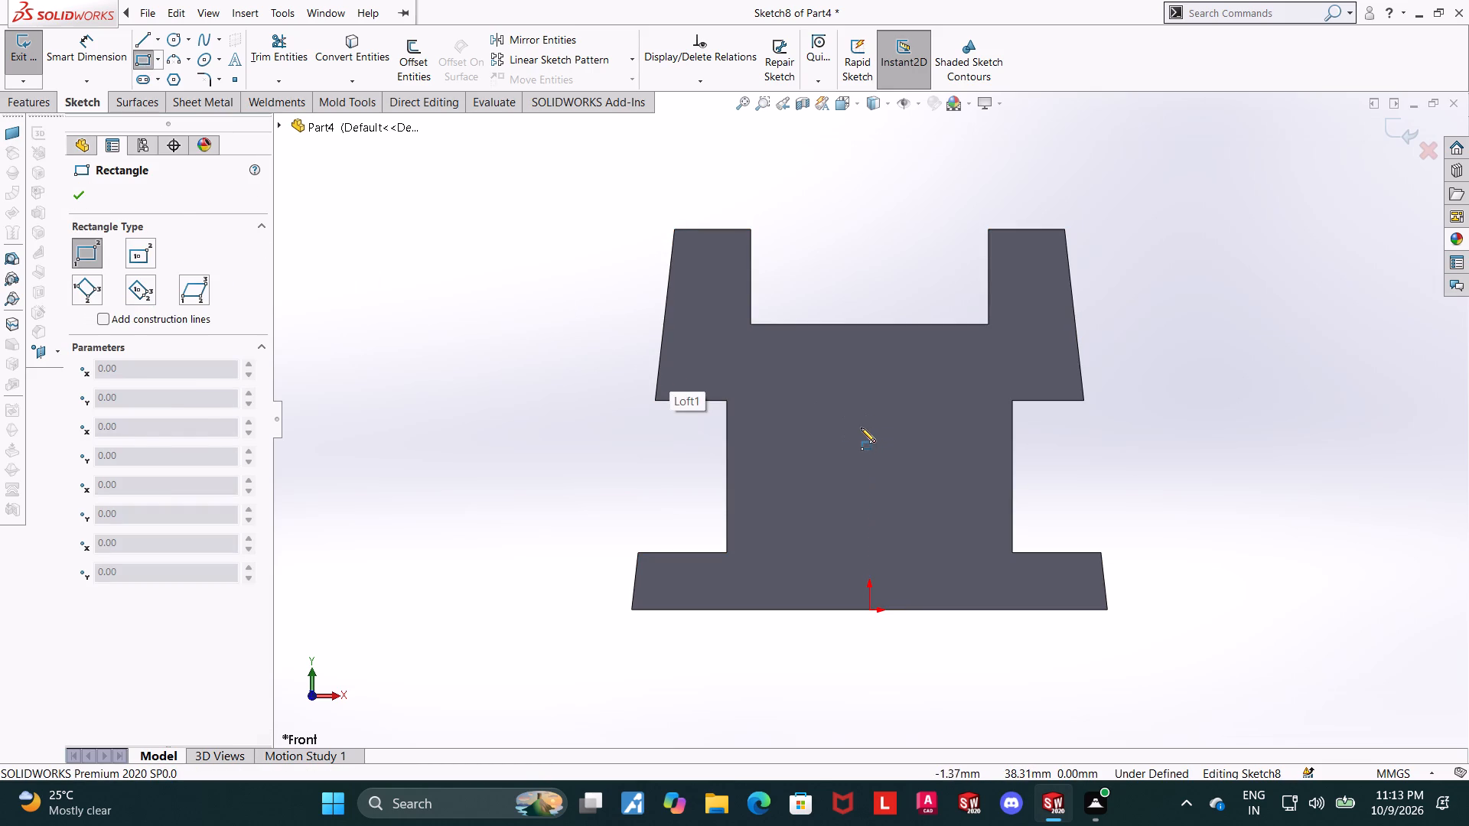
pyautogui.press('Escape')
pyautogui.click(157, 63)
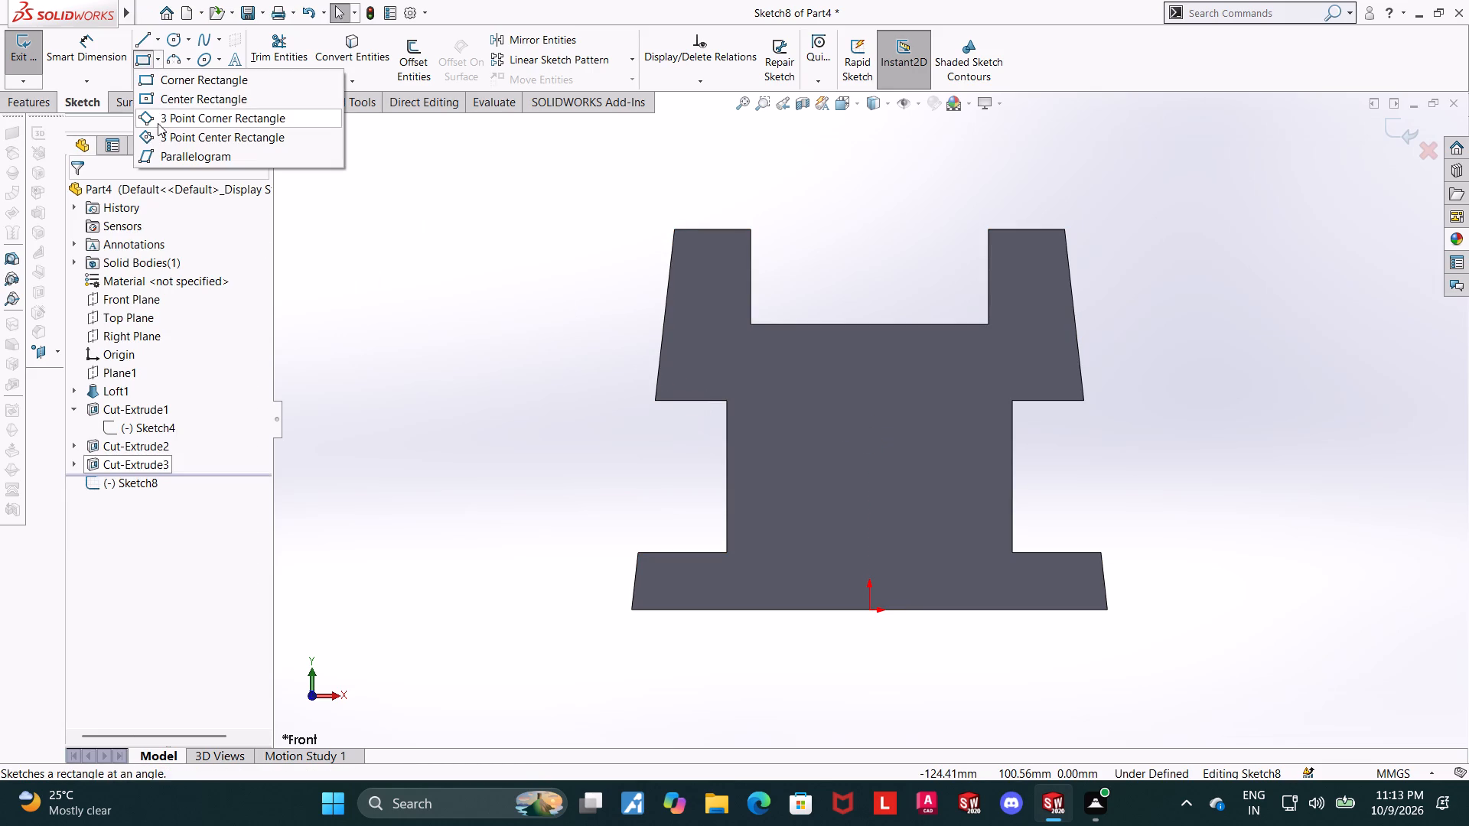
pyautogui.click(160, 104)
pyautogui.click(873, 444)
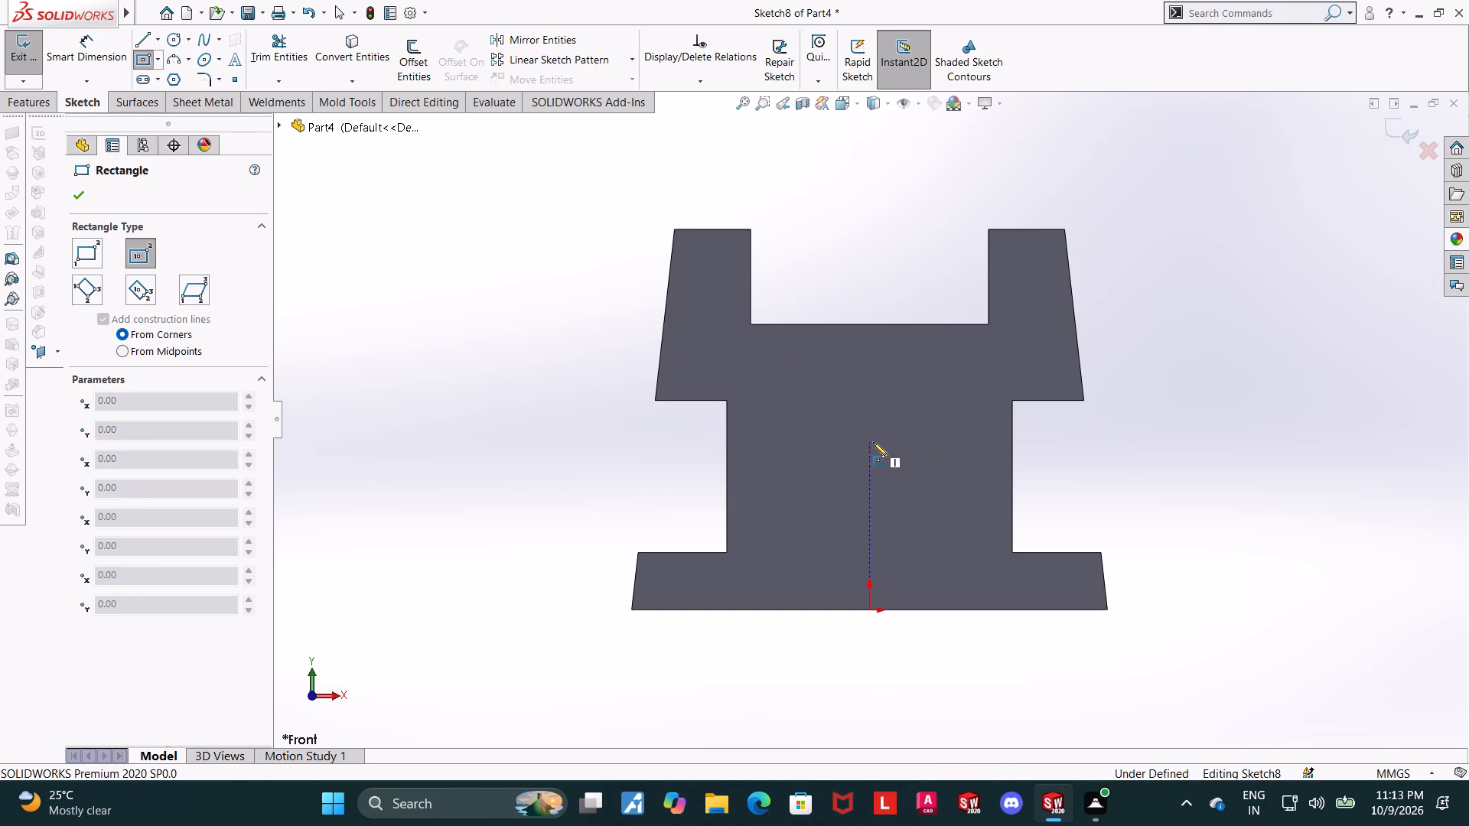
pyautogui.click(933, 405)
pyautogui.press('Escape')
pyautogui.press('Escape')
# Dimension the rectangle's width as 24 mm.
pyautogui.click(107, 36)
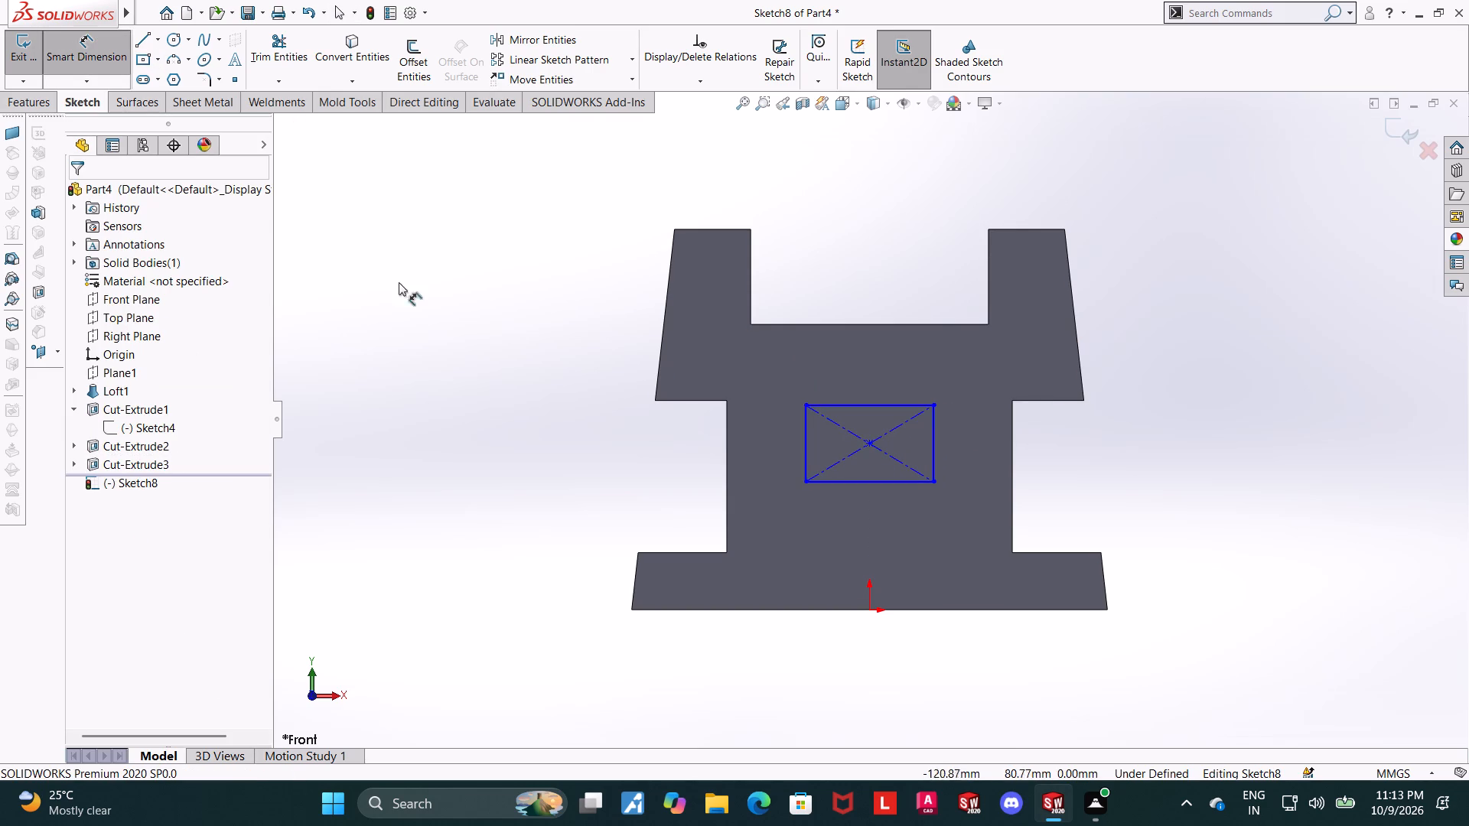
pyautogui.click(862, 396)
pyautogui.doubleClick(864, 401)
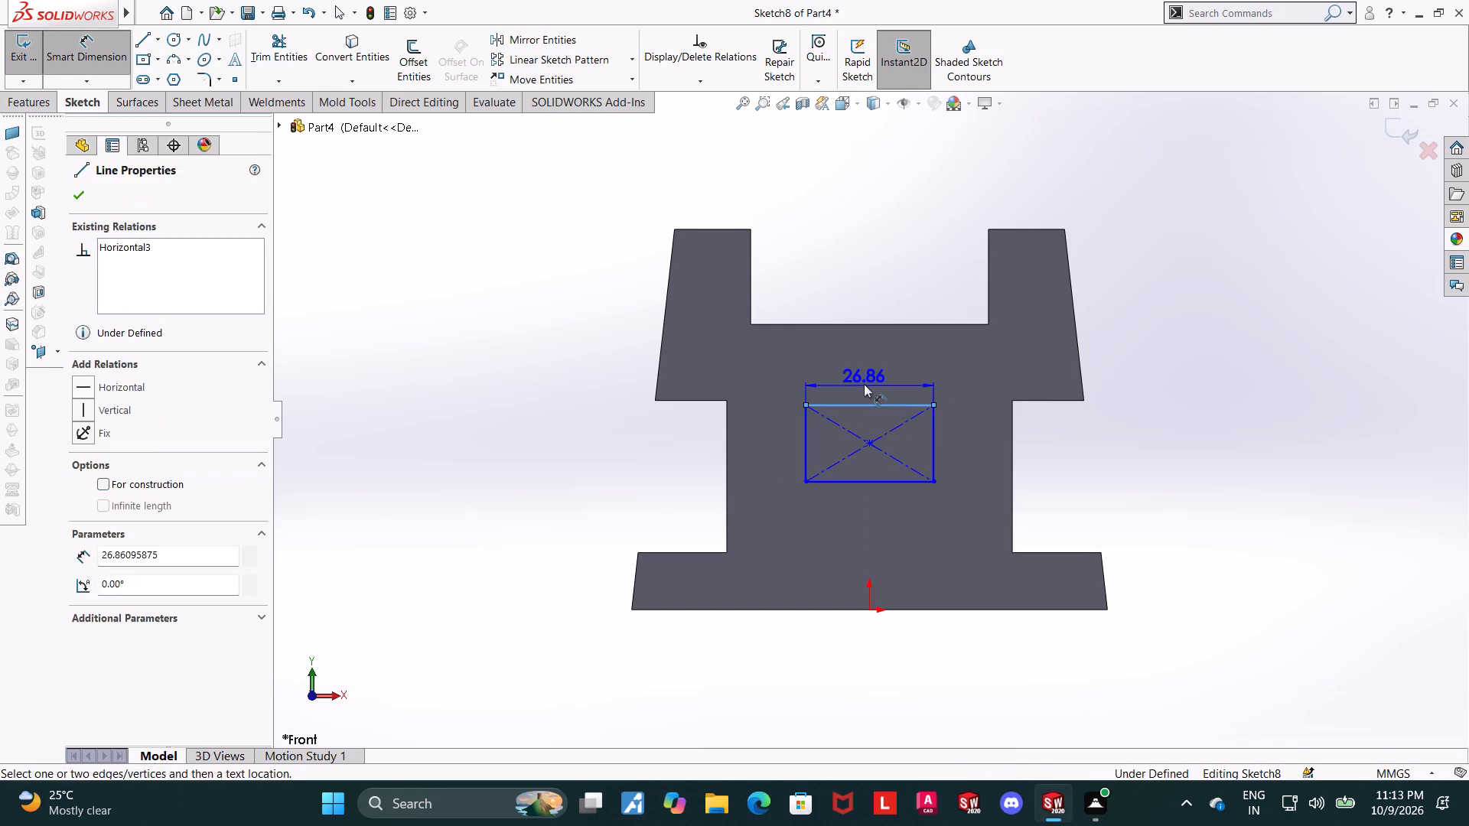
pyautogui.click(864, 384)
pyautogui.write('24')
pyautogui.press('Return')
pyautogui.press('Escape')
pyautogui.press('Escape')
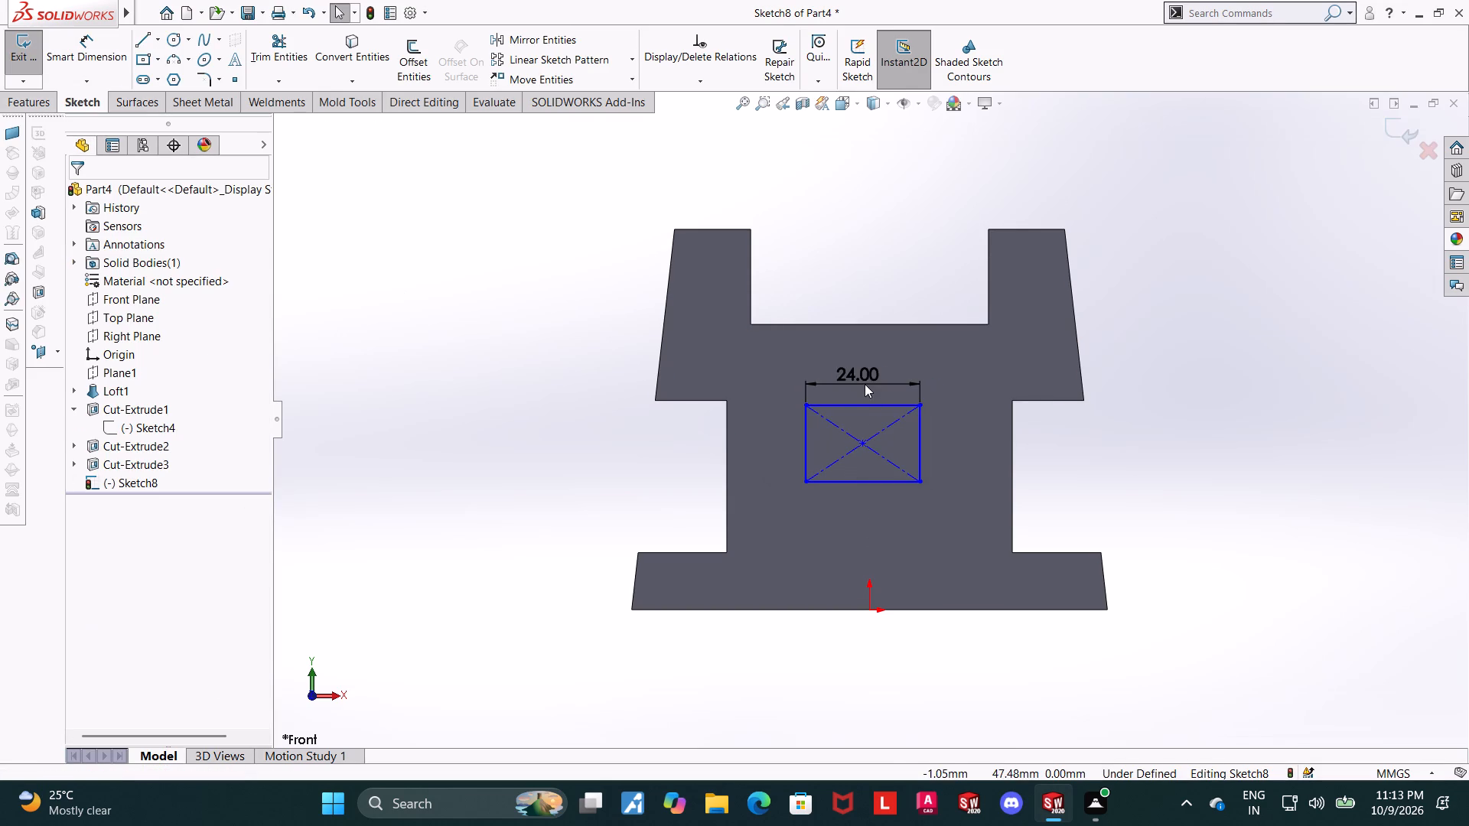
# Dimension the rectangle's height as 20 mm.
pyautogui.click(63, 55)
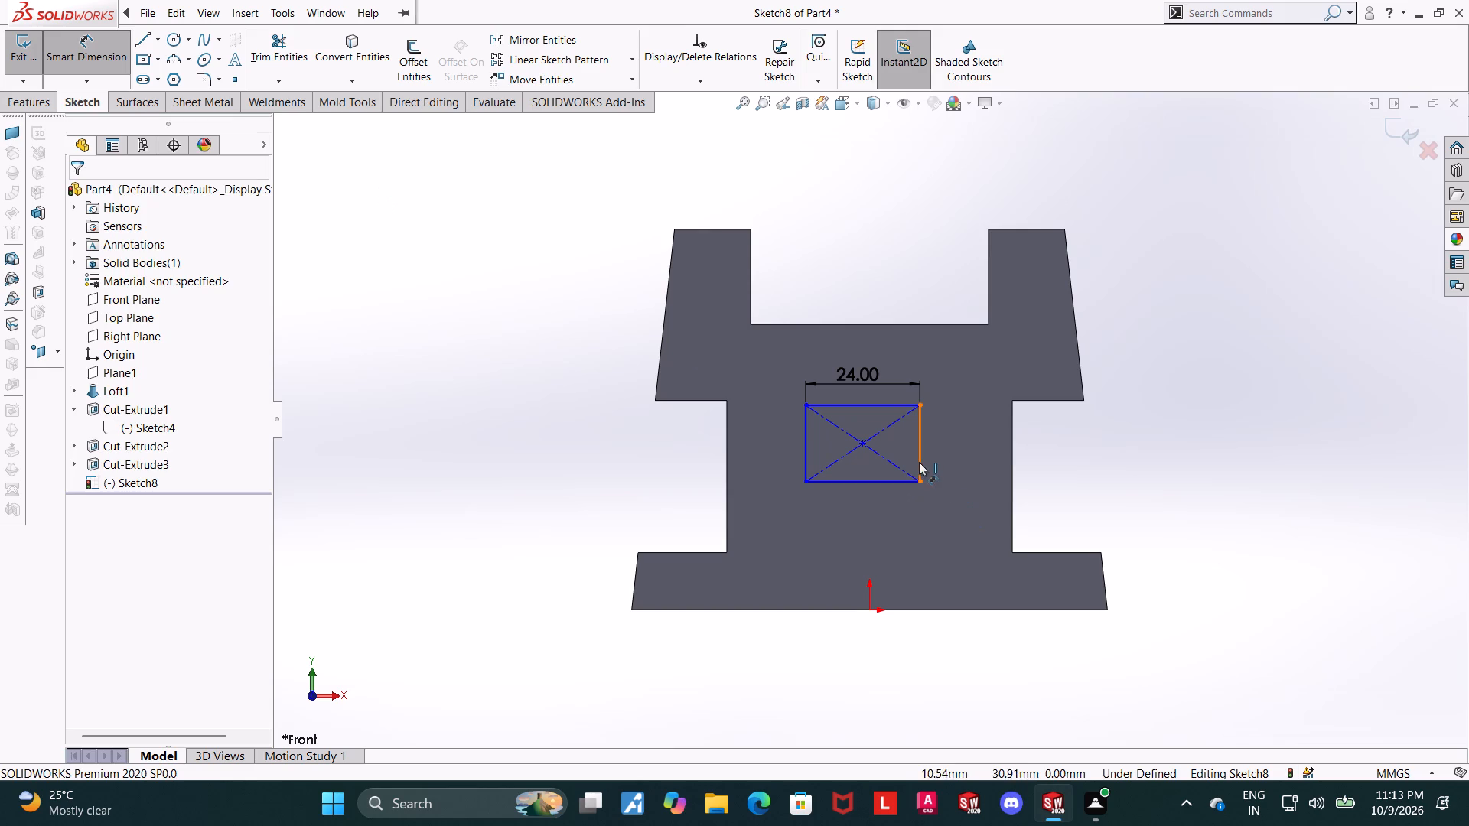
pyautogui.click(919, 461)
pyautogui.click(982, 452)
pyautogui.press('2')
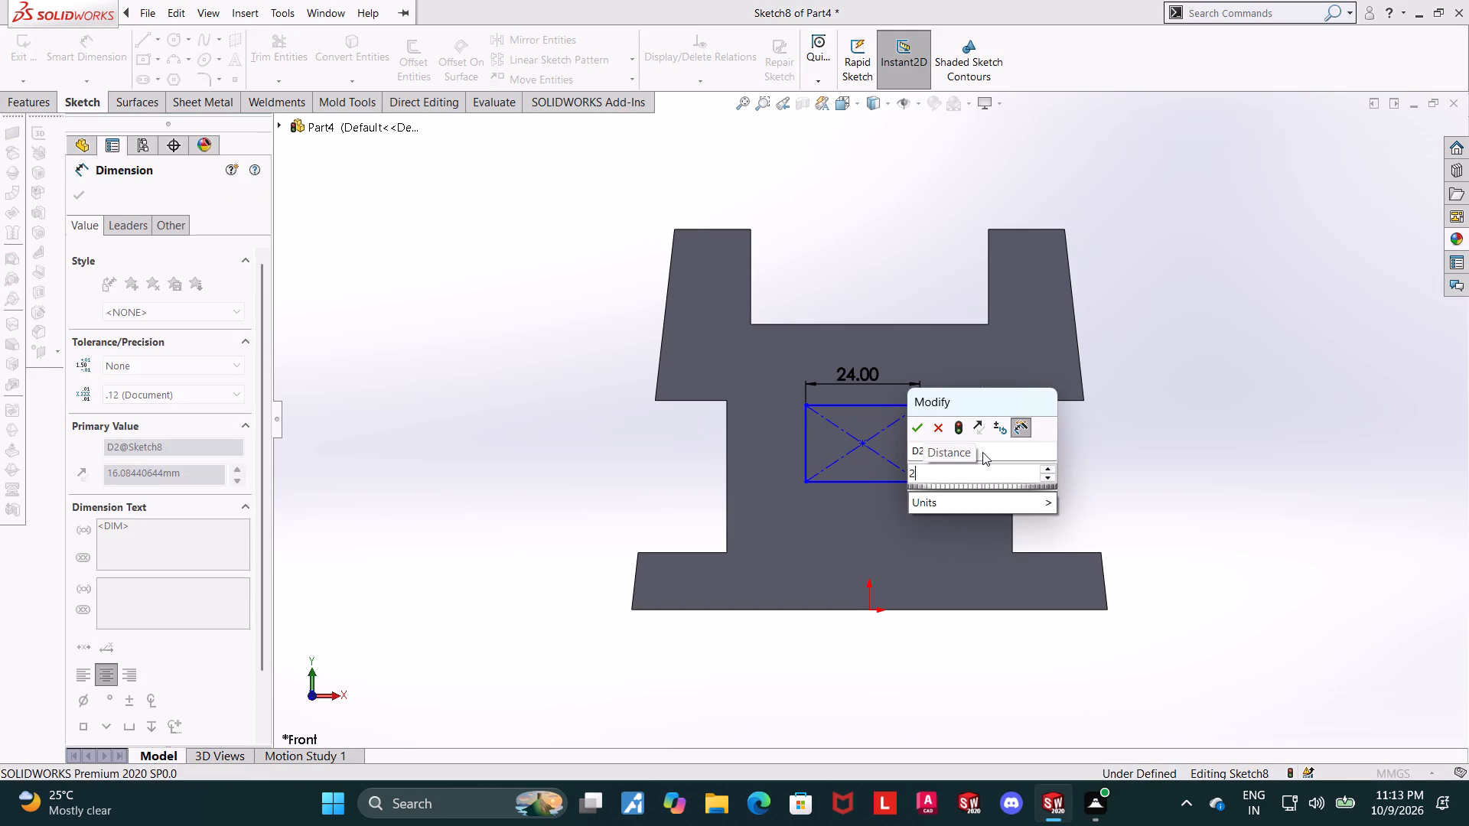
pyautogui.press('0')
pyautogui.press('Return')
pyautogui.press('Escape')
pyautogui.press('Escape')
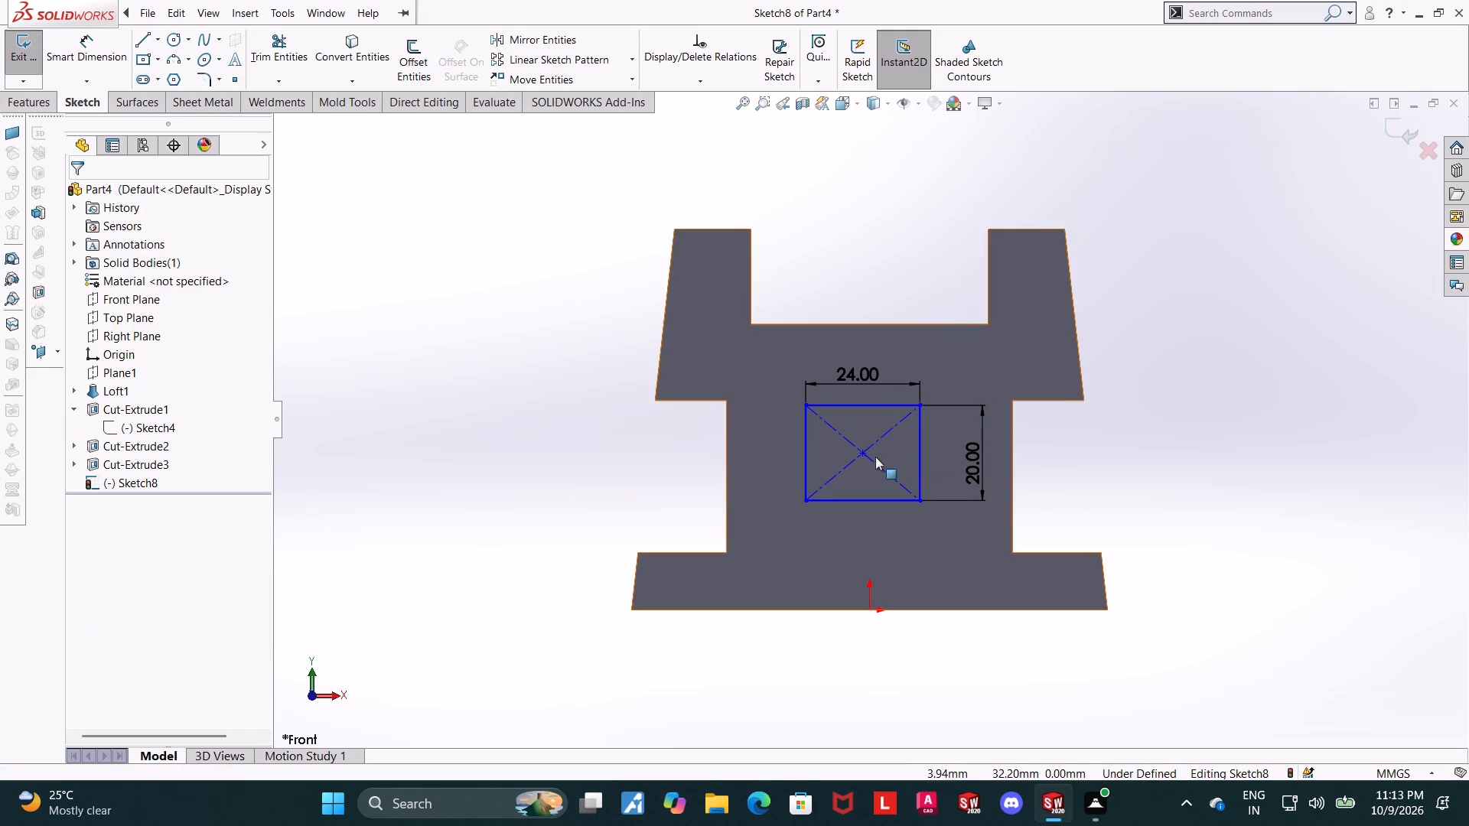
# Add a Vertical relation between the rectangle's centre point and the origin.
pyautogui.click(863, 455)
pyautogui.keyDown('ctrl'); pyautogui.click(871, 607); pyautogui.keyUp('ctrl')
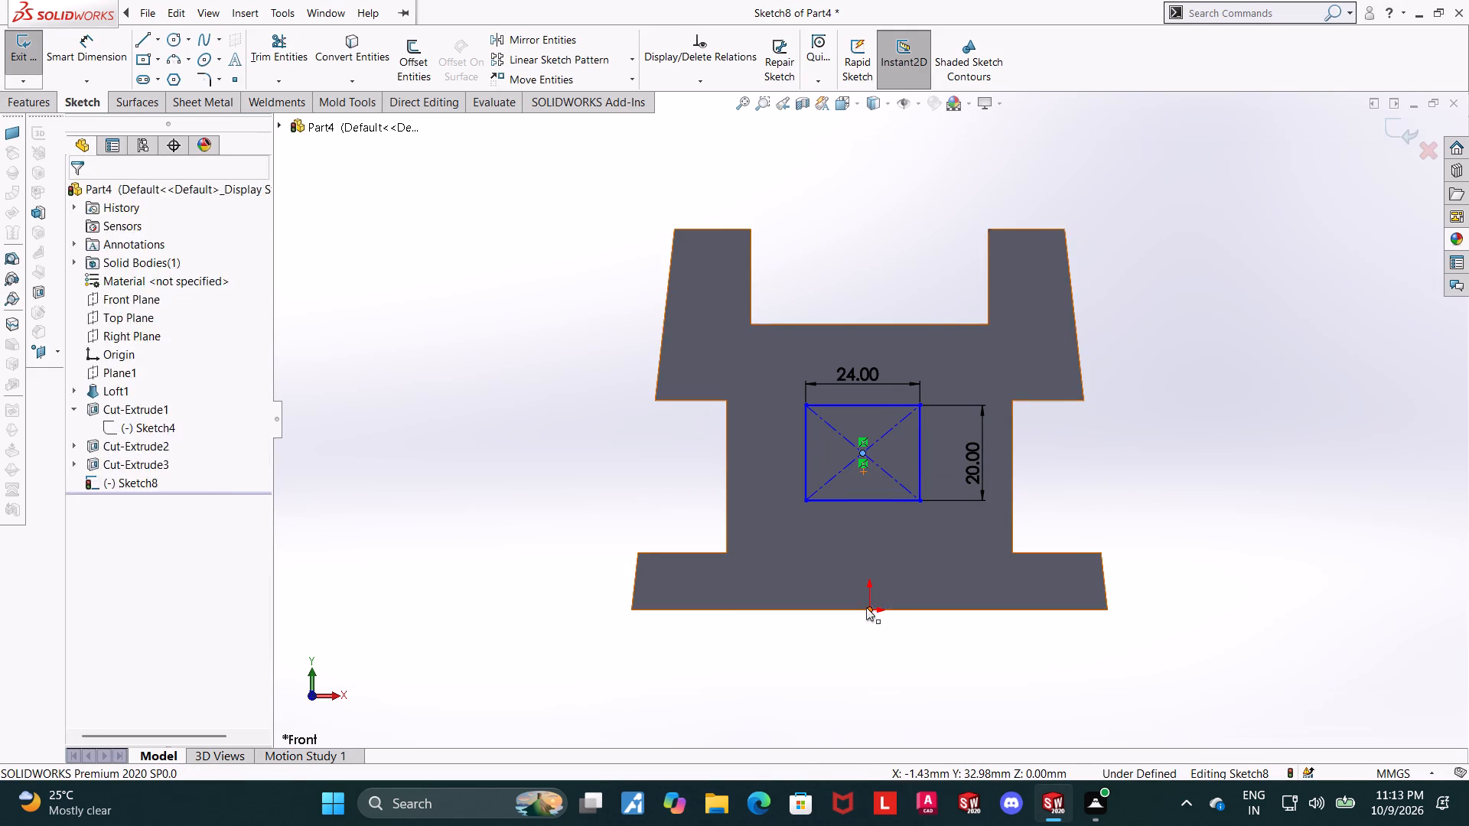
pyautogui.click(83, 486)
pyautogui.press('Escape')
pyautogui.press('Escape')
pyautogui.press('Escape')
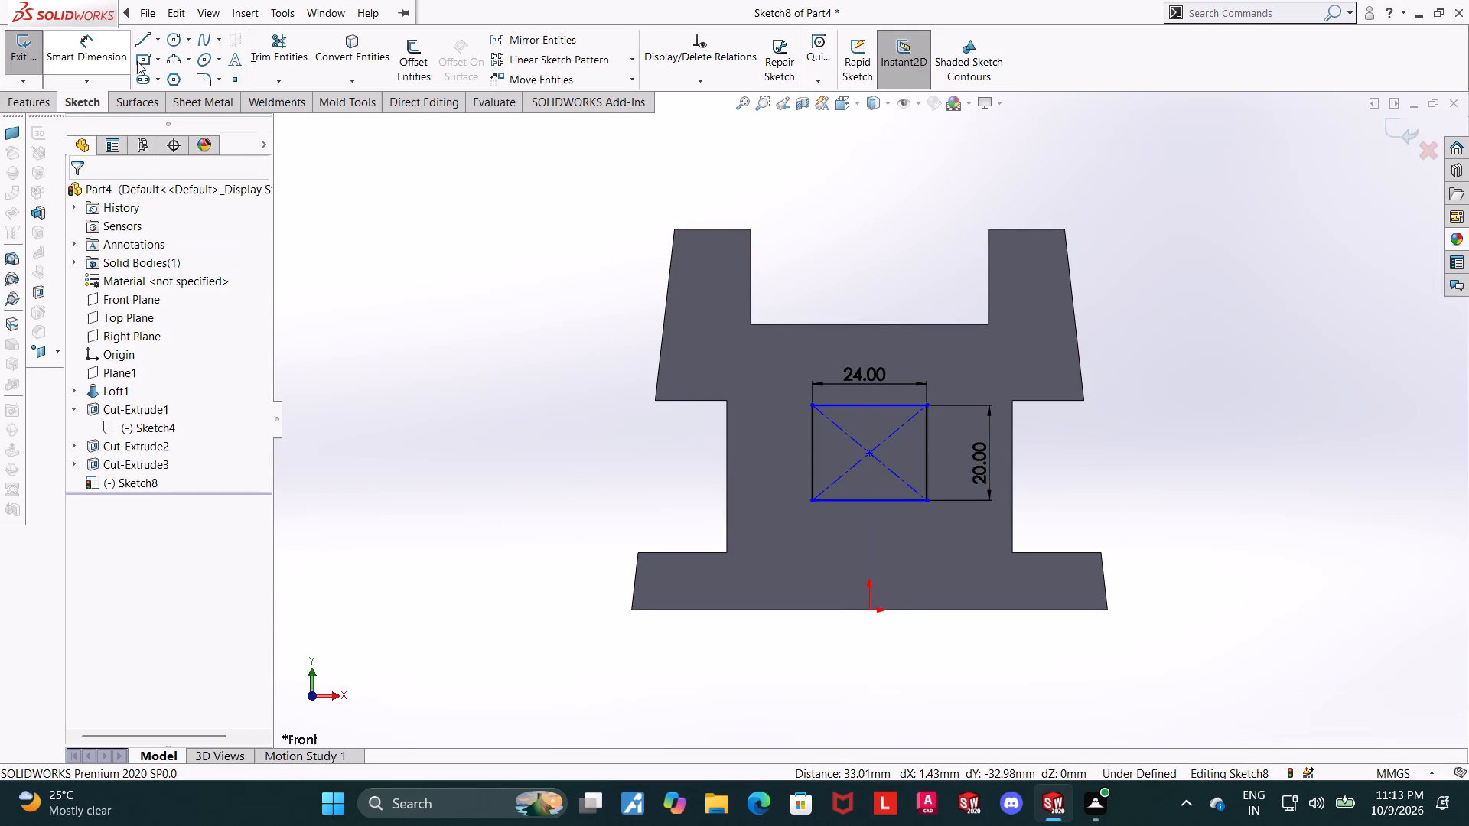
# Dimension the distance from the rectangle's lower side to the block's bottom edge as 30 mm.
pyautogui.click(112, 55)
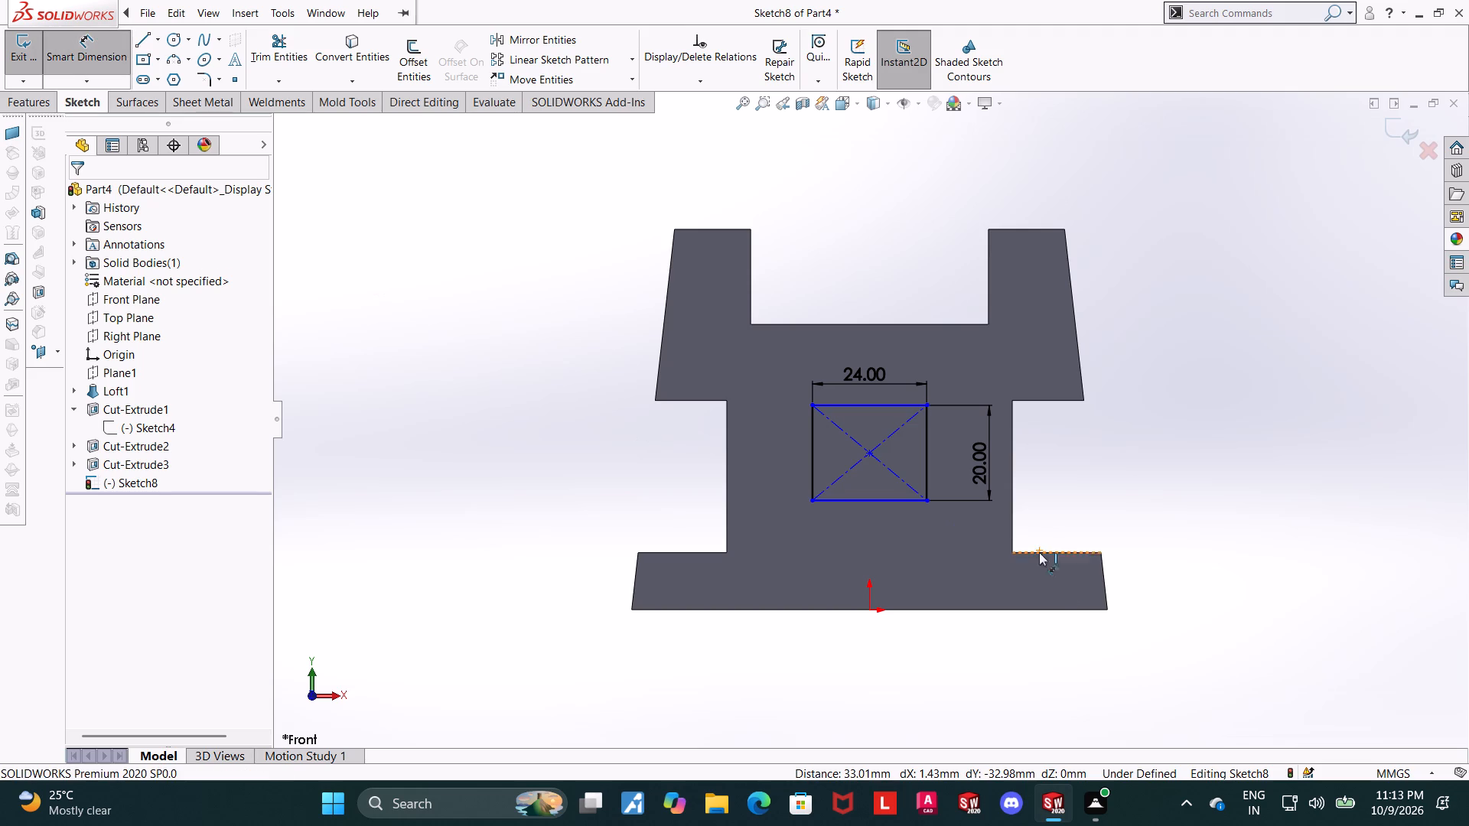
pyautogui.click(909, 504)
pyautogui.click(907, 610)
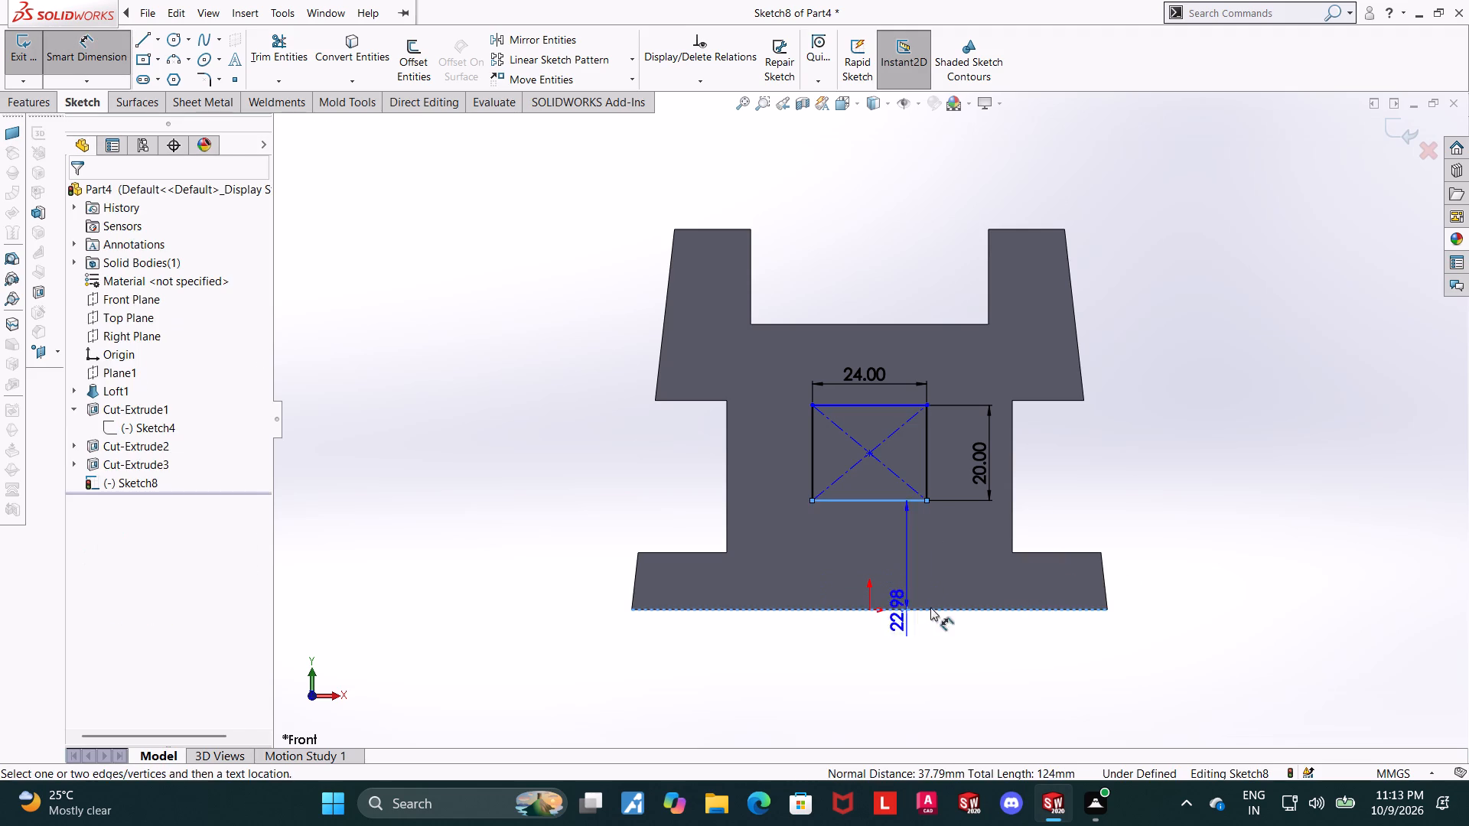
pyautogui.click(1226, 558)
pyautogui.write('30')
pyautogui.press('Return')
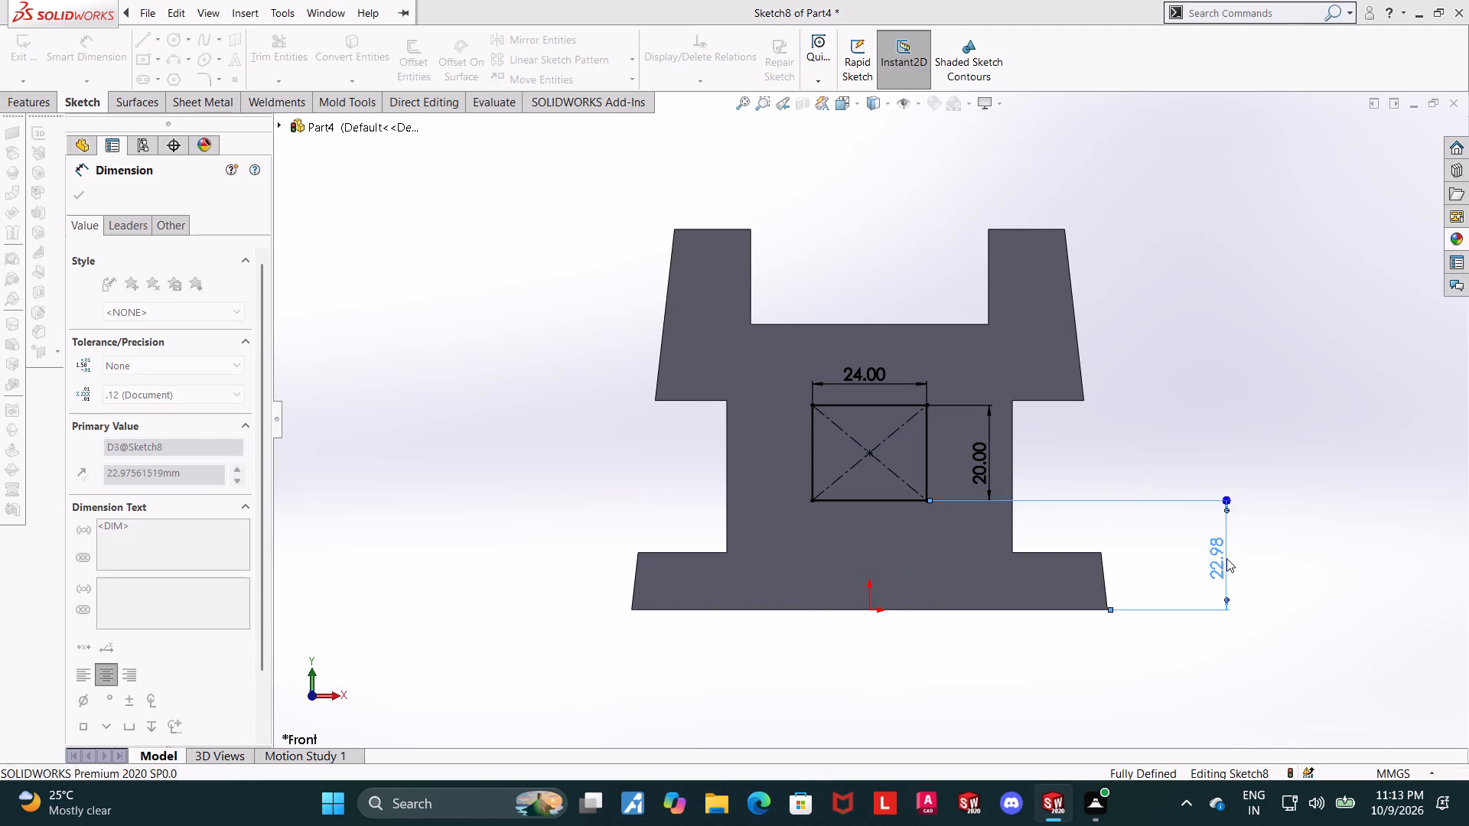
pyautogui.press('Escape')
pyautogui.press('Escape')
# Cut the 24 × 20 mm rectangle through the body in both directions using Extruded Cut with Through All - Both.
pyautogui.scroll(2, 1232, 593)
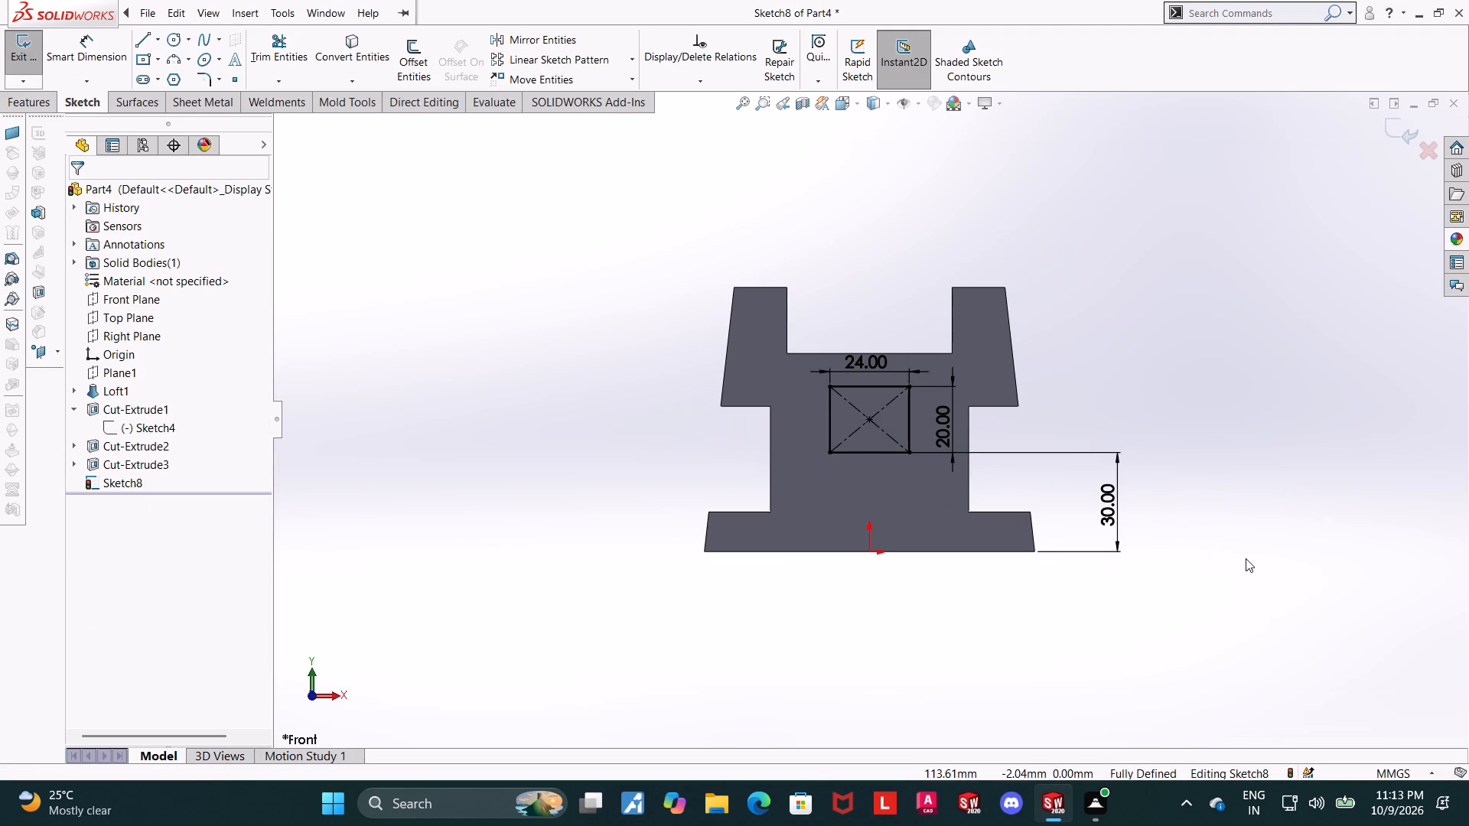
pyautogui.click(1402, 129)
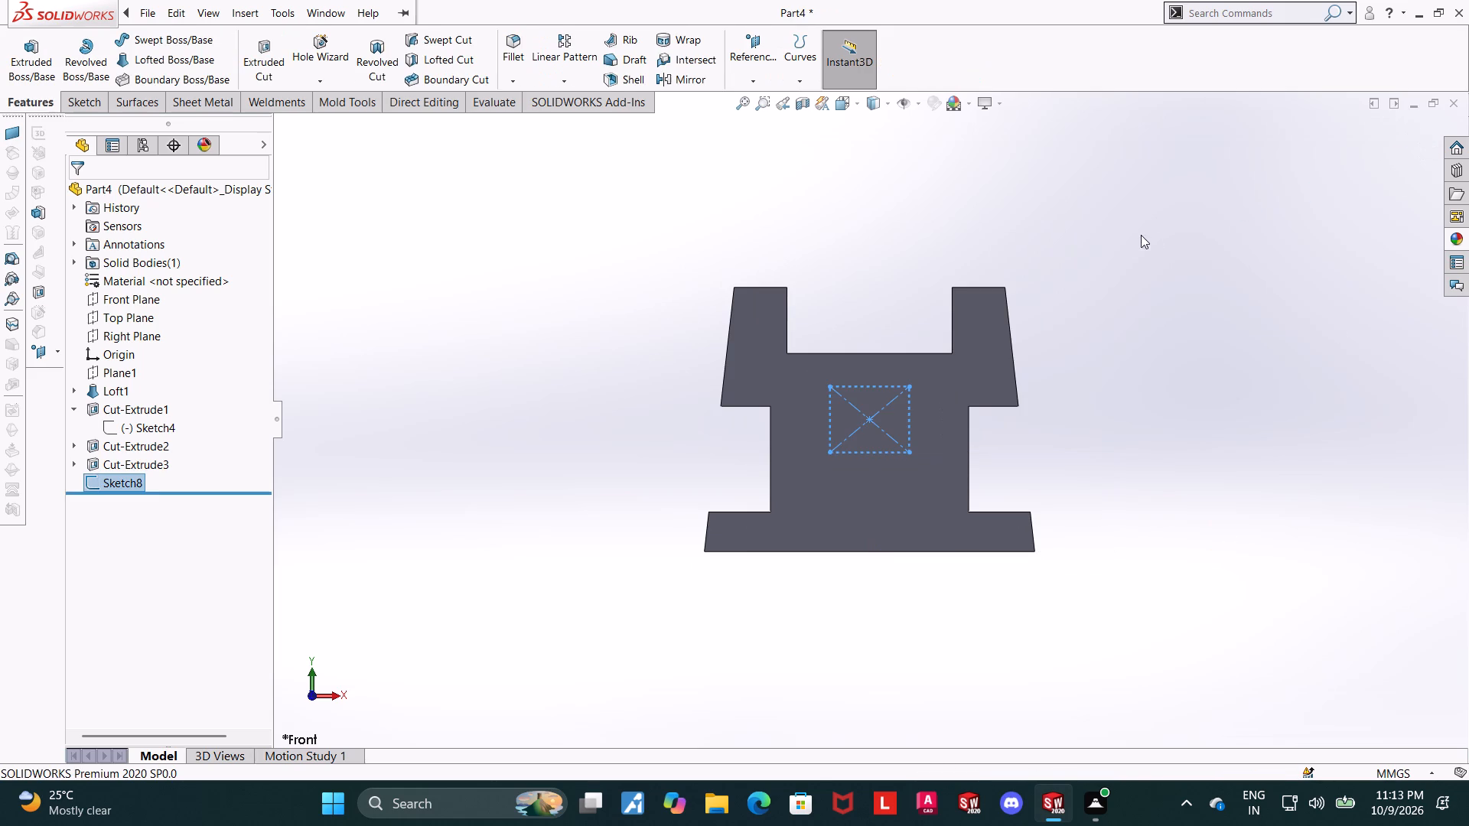
pyautogui.moveTo(1126, 239); pyautogui.dragTo(1153, 279, button='middle')
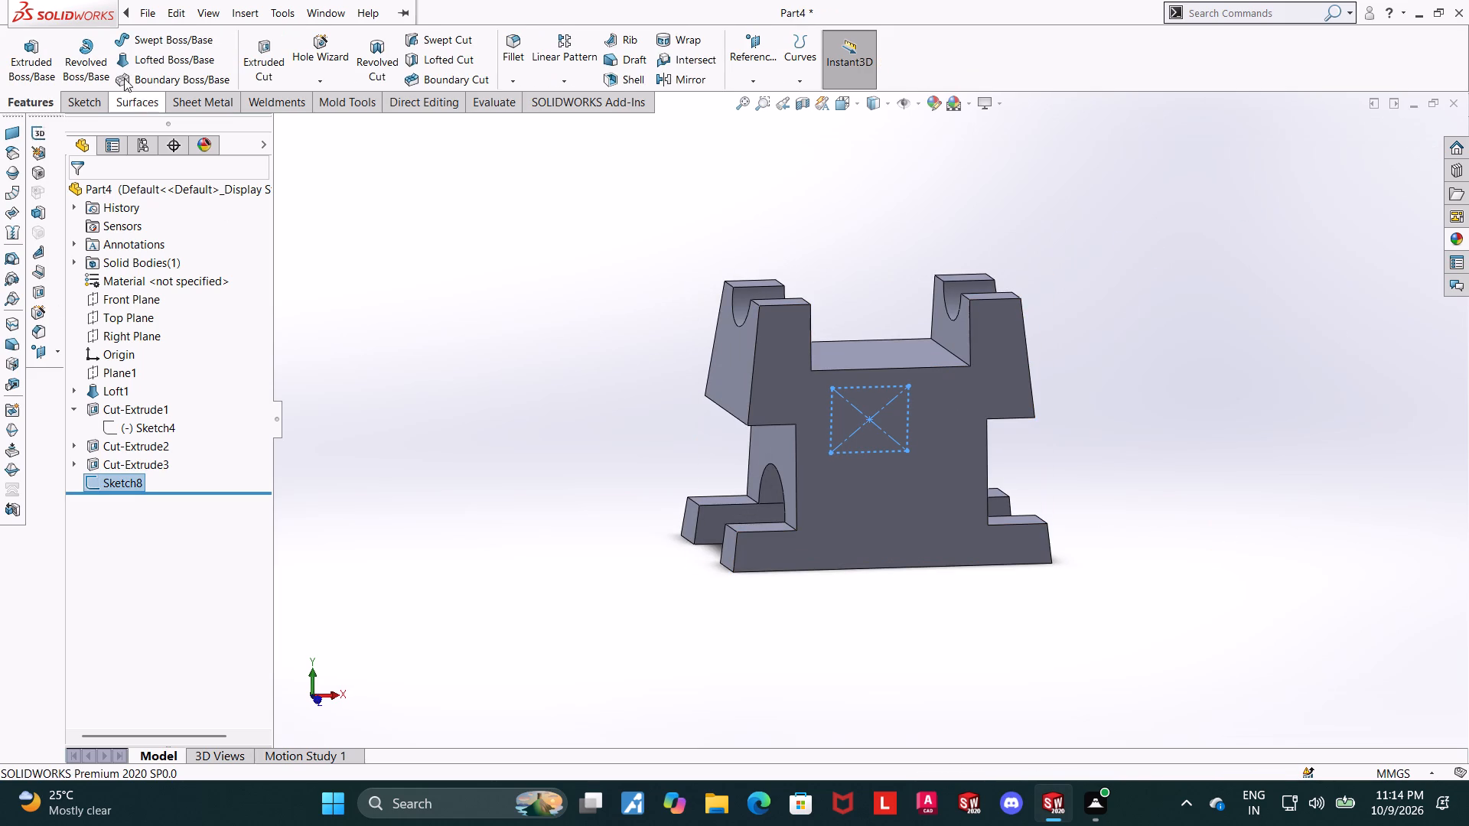
pyautogui.click(286, 57)
pyautogui.moveTo(348, 266); pyautogui.dragTo(493, 512, button='middle')
pyautogui.scroll(1, 493, 512)
pyautogui.moveTo(454, 467); pyautogui.dragTo(373, 318, button='middle')
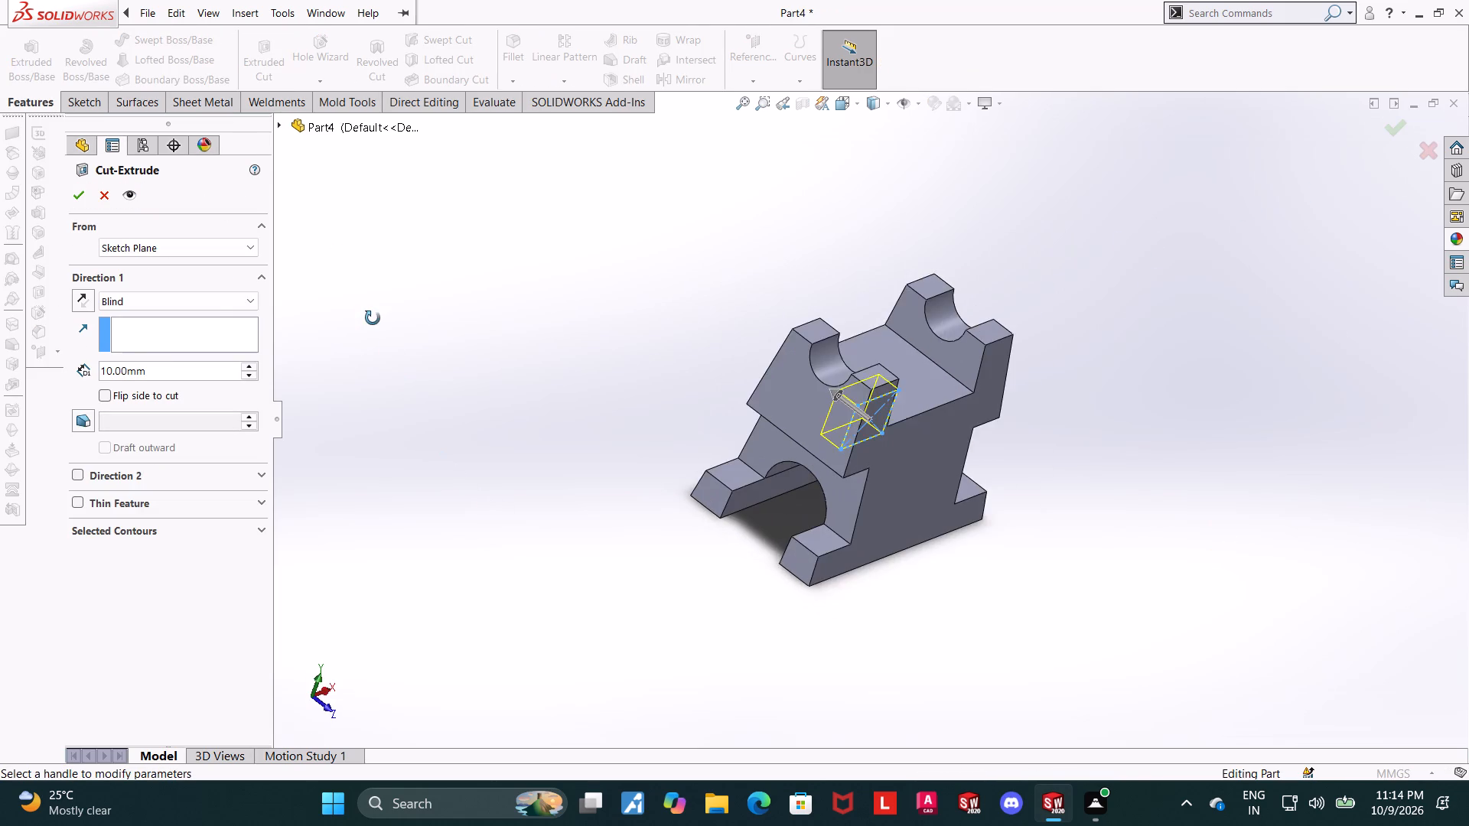
pyautogui.moveTo(373, 318); pyautogui.dragTo(373, 301, button='middle')
pyautogui.click(127, 302)
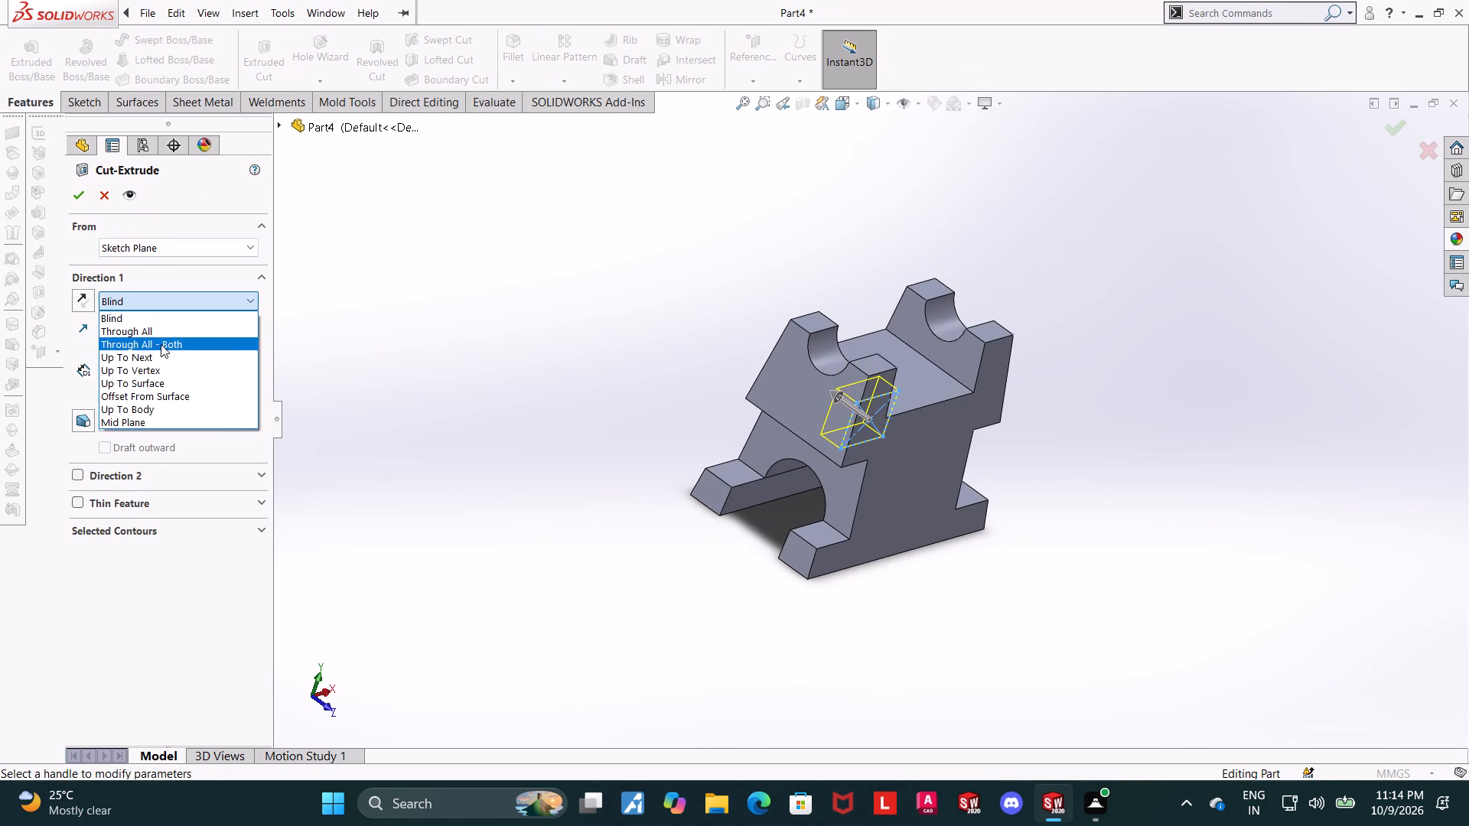
pyautogui.click(161, 343)
pyautogui.click(80, 194)
# Examine the rectangular window, arched opening and base of the model from several angles.
pyautogui.click(433, 431)
pyautogui.moveTo(670, 499); pyautogui.dragTo(696, 333, button='middle')
pyautogui.scroll(1, 689, 333)
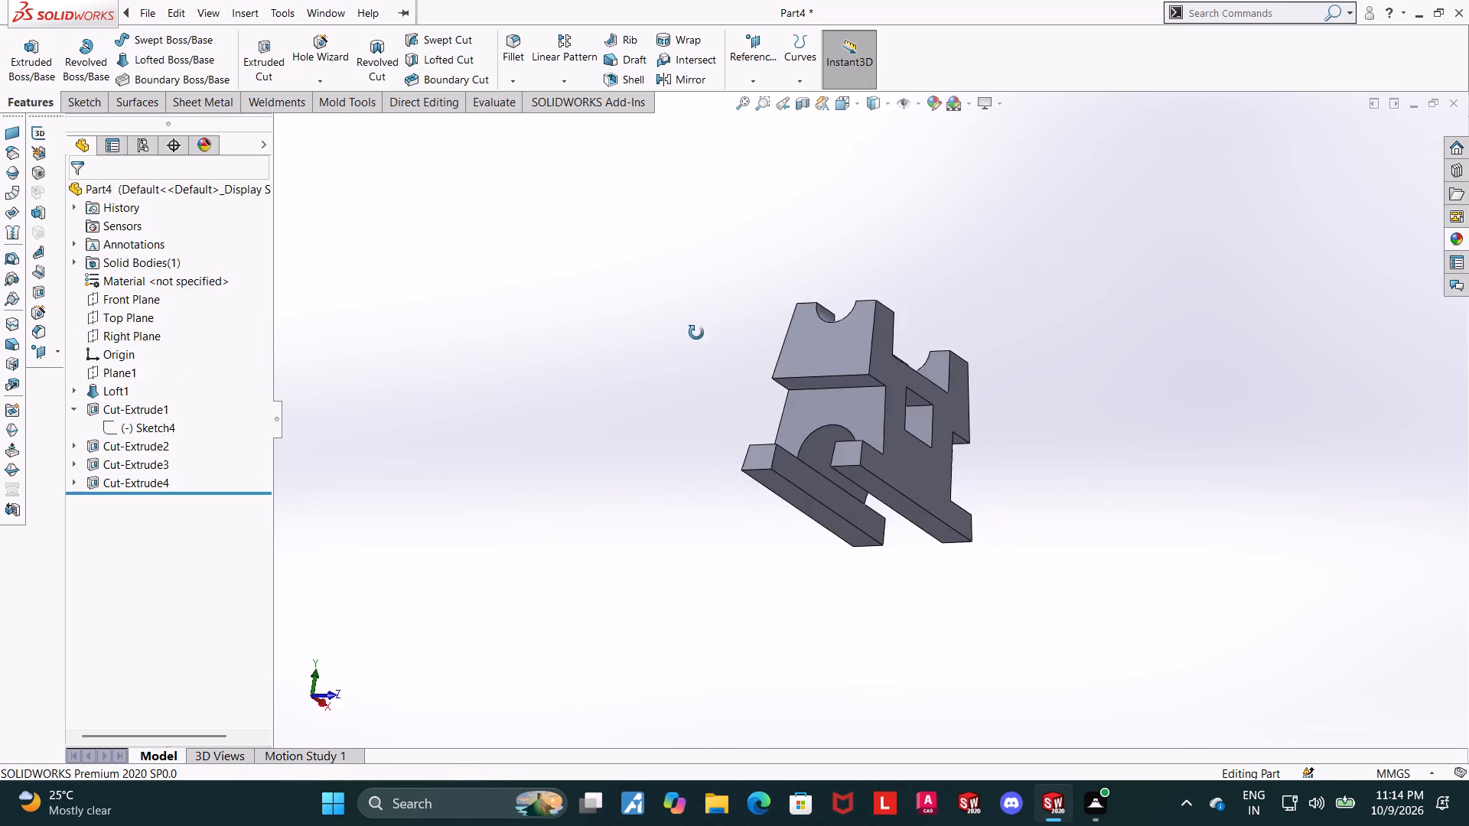
pyautogui.moveTo(696, 333); pyautogui.dragTo(691, 436, button='middle')
pyautogui.moveTo(923, 405); pyautogui.dragTo(908, 432, button='middle')
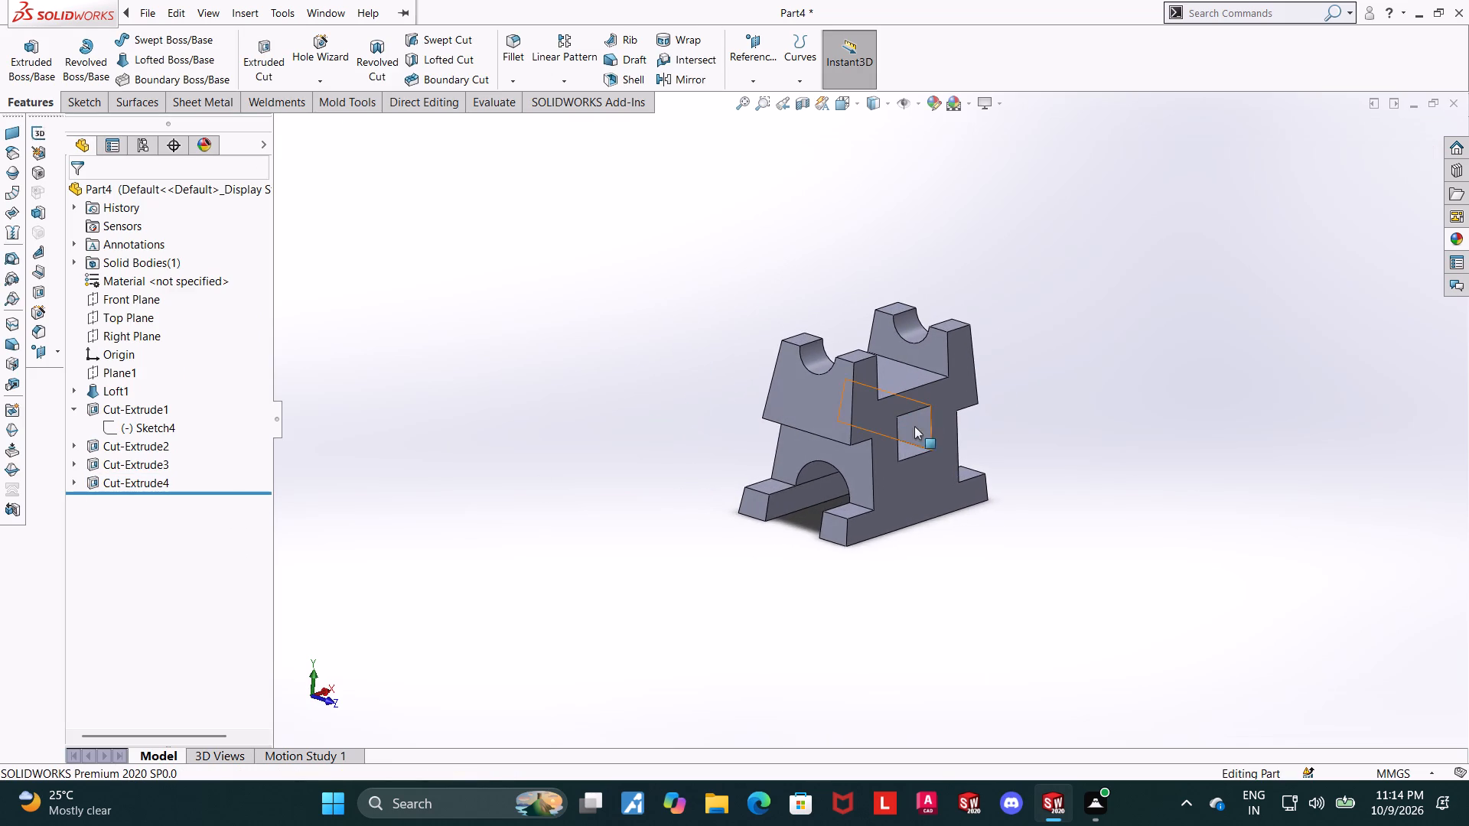
pyautogui.scroll(-2, 919, 414)
pyautogui.moveTo(924, 469); pyautogui.dragTo(905, 489, button='middle')
pyautogui.moveTo(916, 482); pyautogui.dragTo(927, 499, button='middle')
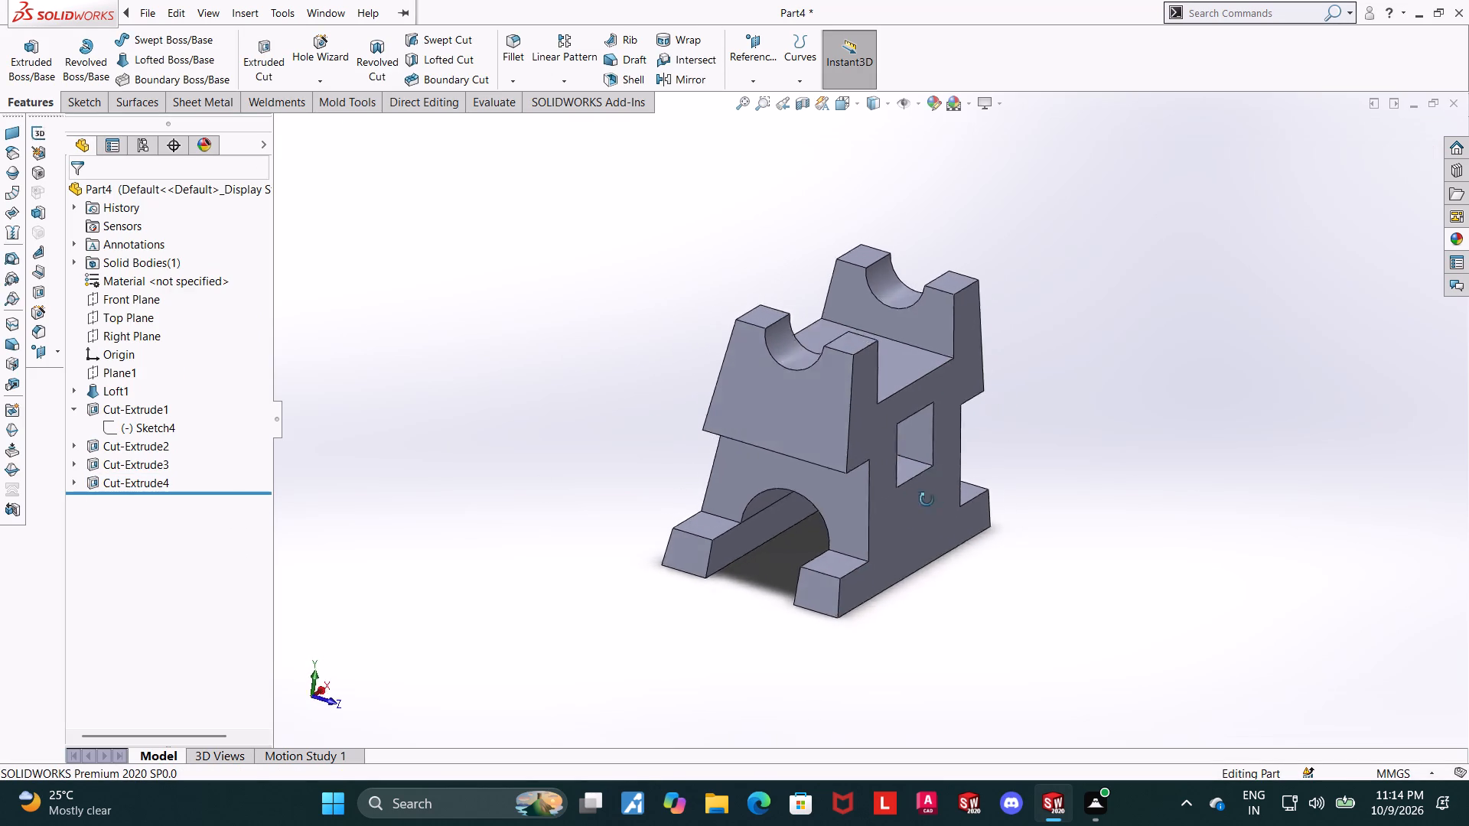
pyautogui.moveTo(927, 499); pyautogui.dragTo(889, 455, button='middle')
pyautogui.scroll(-1, 886, 438)
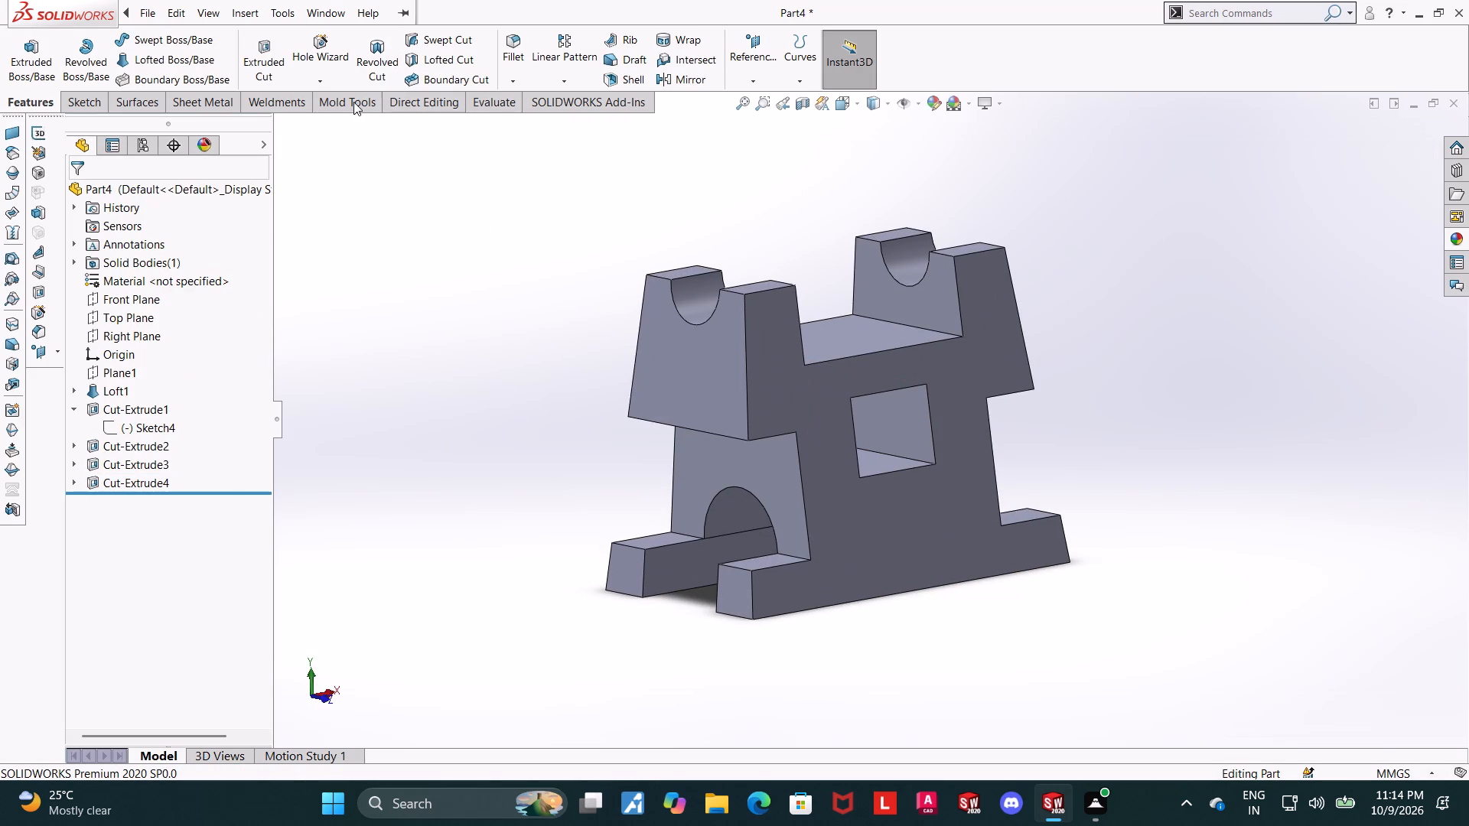
# Measure the length of a base foot's bottom end edge beside the arched opening.
pyautogui.click(504, 89)
pyautogui.click(501, 95)
pyautogui.click(171, 63)
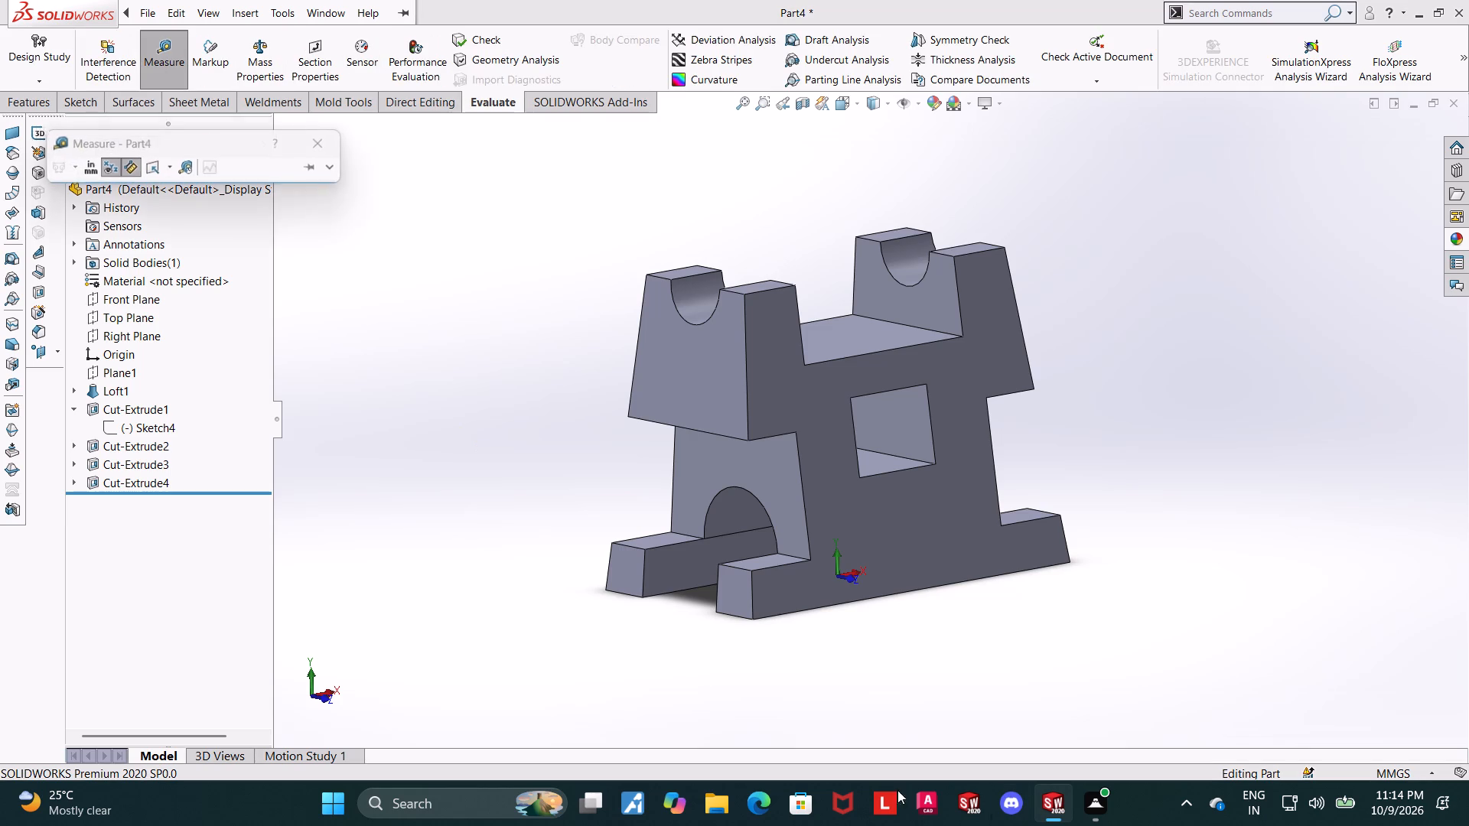
pyautogui.moveTo(868, 655); pyautogui.dragTo(881, 630, button='middle')
pyautogui.scroll(-4, 751, 580)
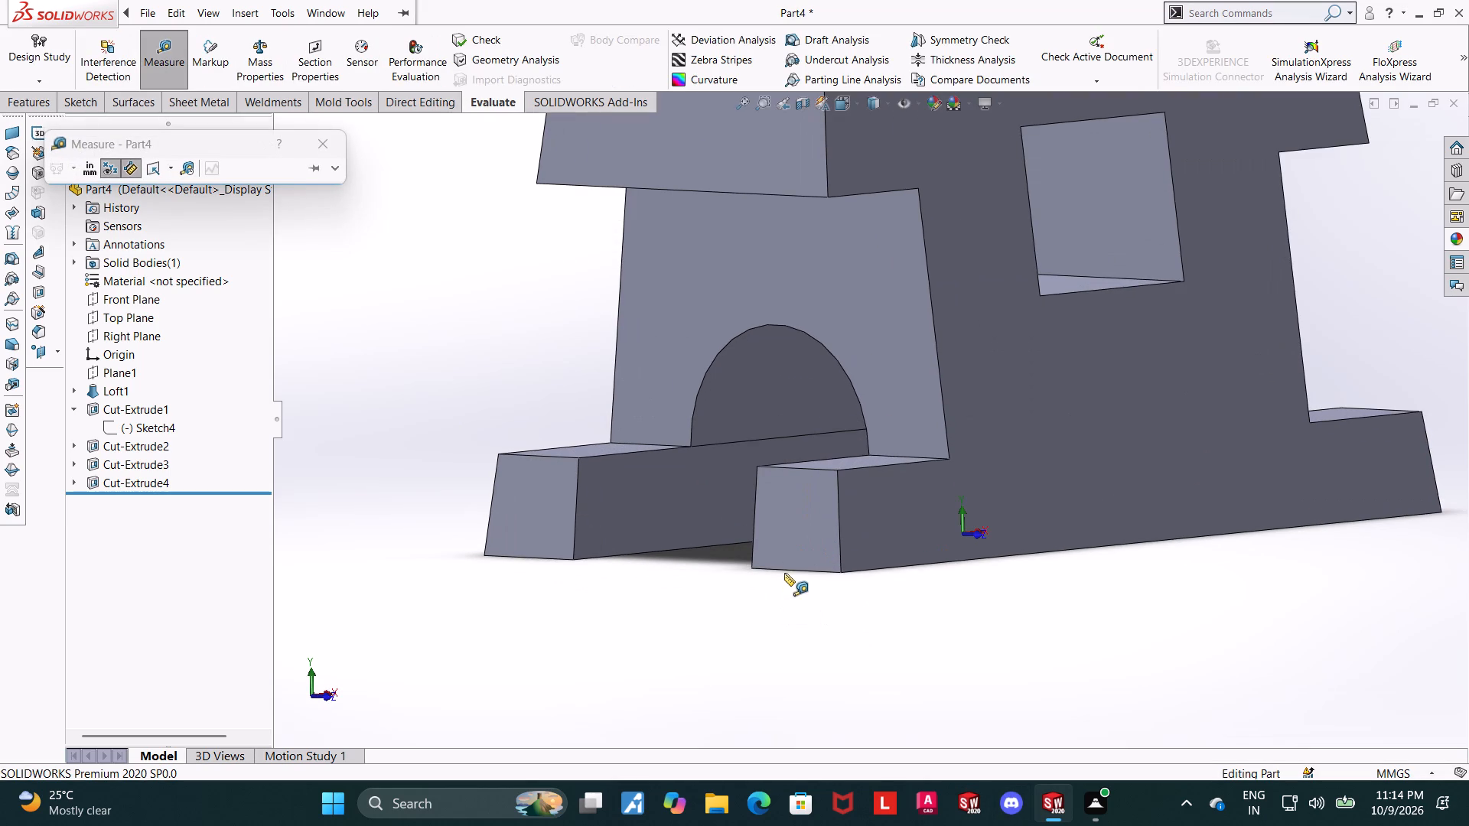
pyautogui.click(784, 571)
pyautogui.scroll(2, 1169, 592)
pyautogui.moveTo(1169, 593); pyautogui.dragTo(1116, 593, button='middle')
pyautogui.moveTo(1184, 583); pyautogui.dragTo(1065, 594, button='middle')
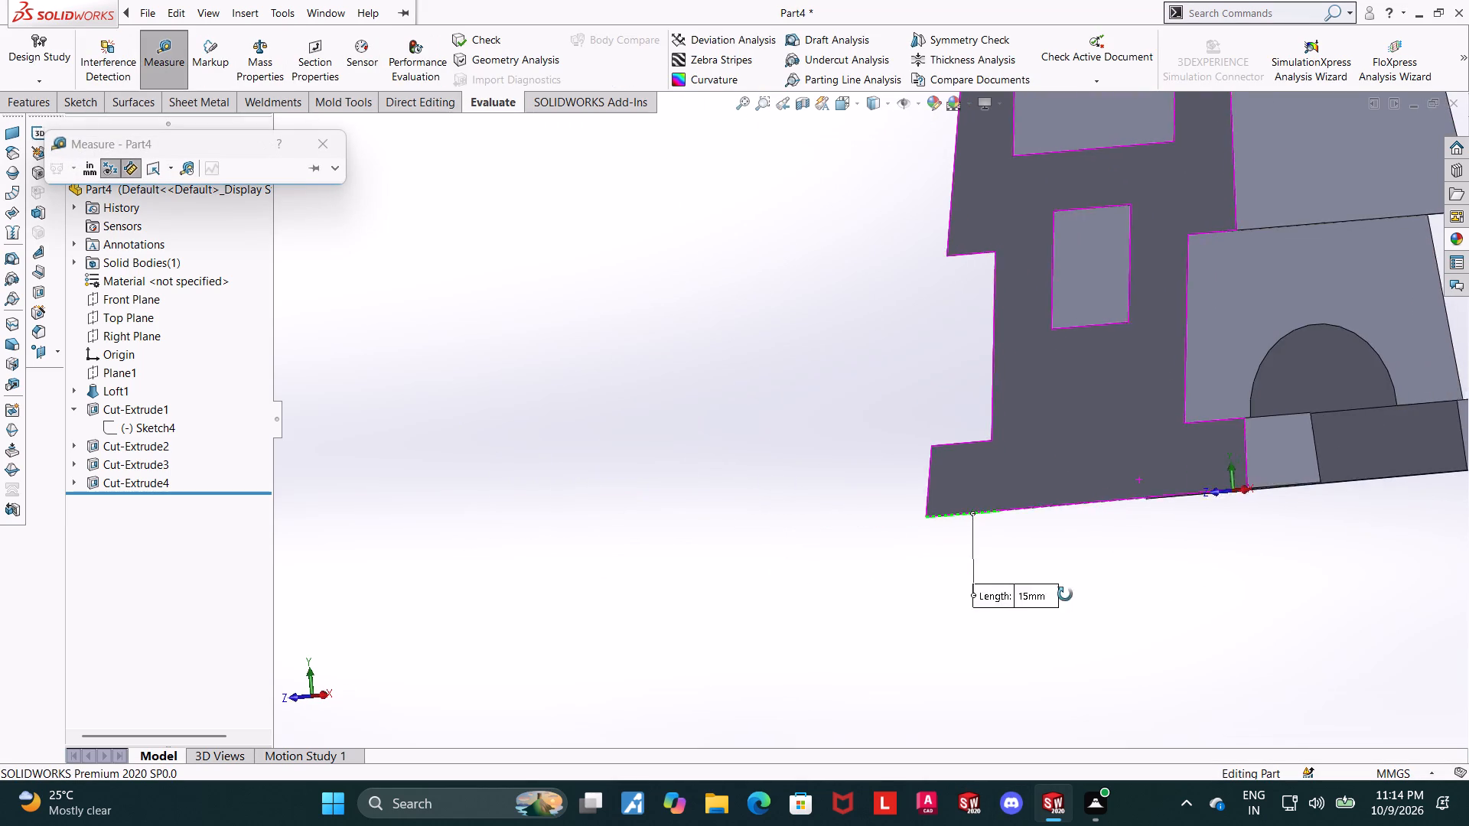
# Measure the distance between the bottom end edges at opposite ends of the base foot.
pyautogui.moveTo(1065, 594); pyautogui.dragTo(1072, 596, button='middle')
pyautogui.click(1291, 488)
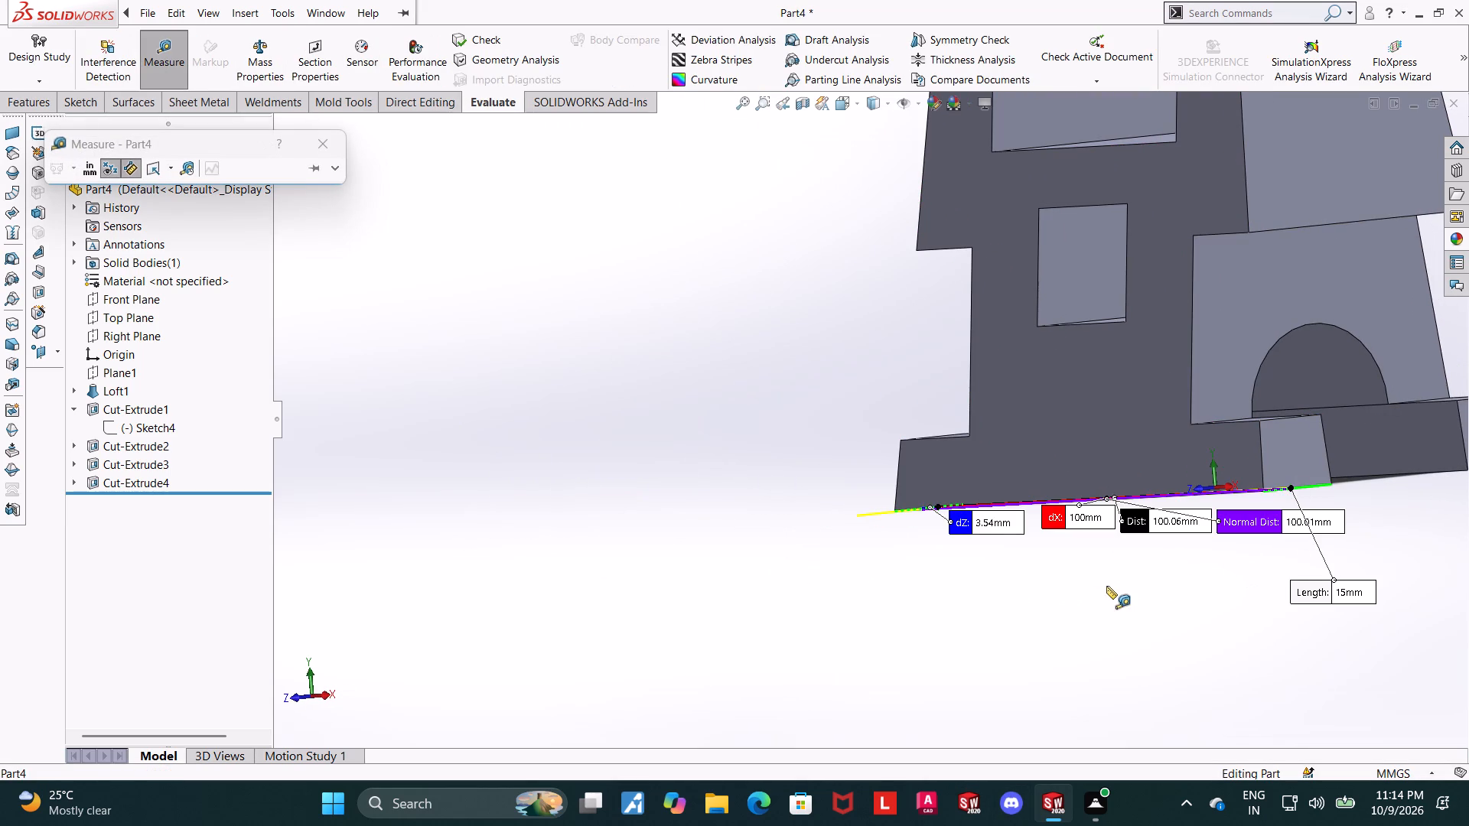
pyautogui.moveTo(1105, 588); pyautogui.dragTo(1122, 607, button='middle')
pyautogui.scroll(2, 1109, 616)
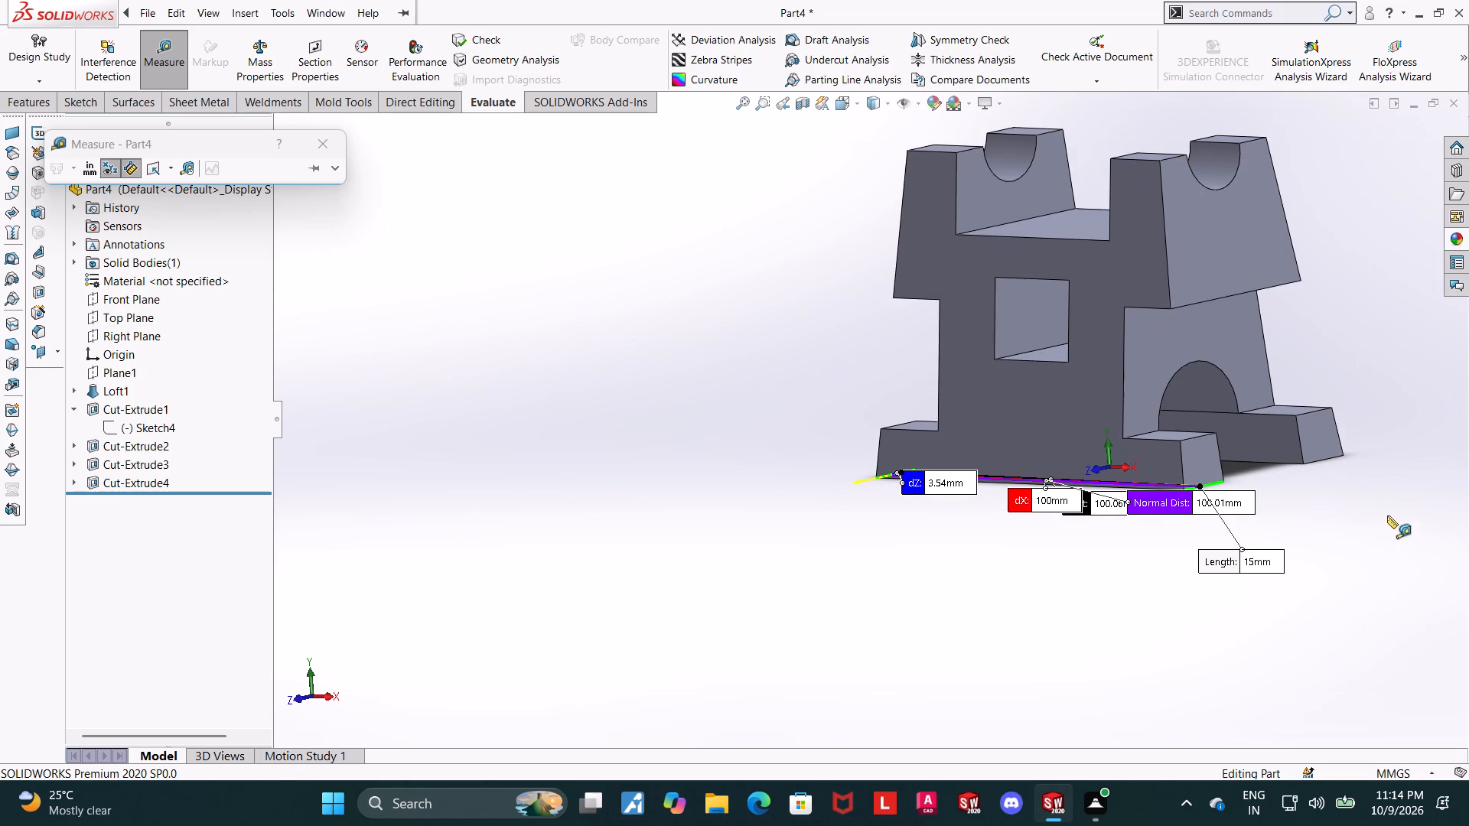
pyautogui.scroll(2, 1197, 580)
pyautogui.moveTo(1155, 565); pyautogui.dragTo(1213, 605, button='middle')
pyautogui.scroll(-2, 1168, 405)
pyautogui.press('Escape')
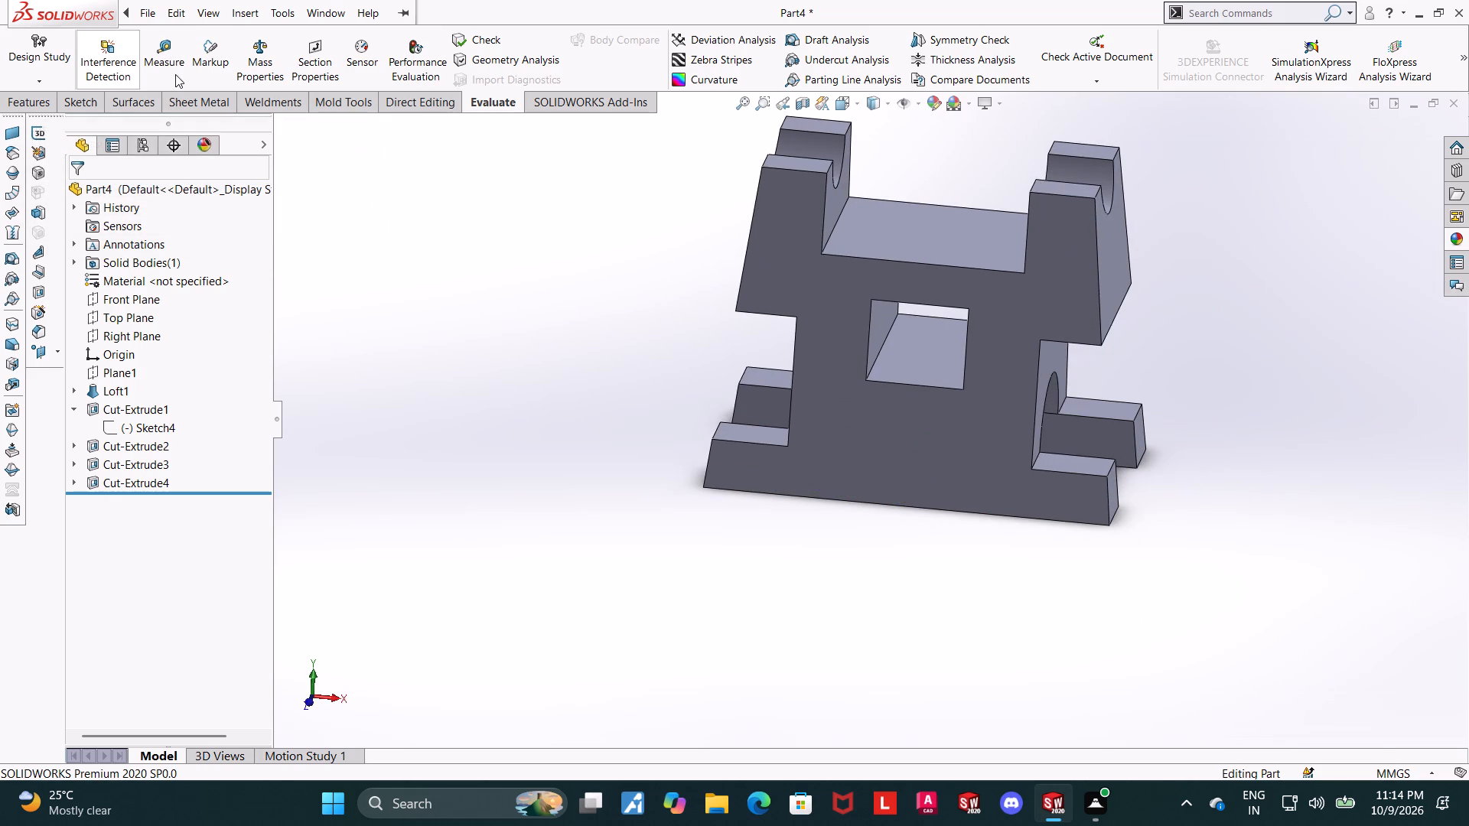
# Measure the lengths of the rectangular window's top edge and one side edge separately.
pyautogui.click(166, 34)
pyautogui.scroll(-1, 849, 266)
pyautogui.scroll(-3, 950, 281)
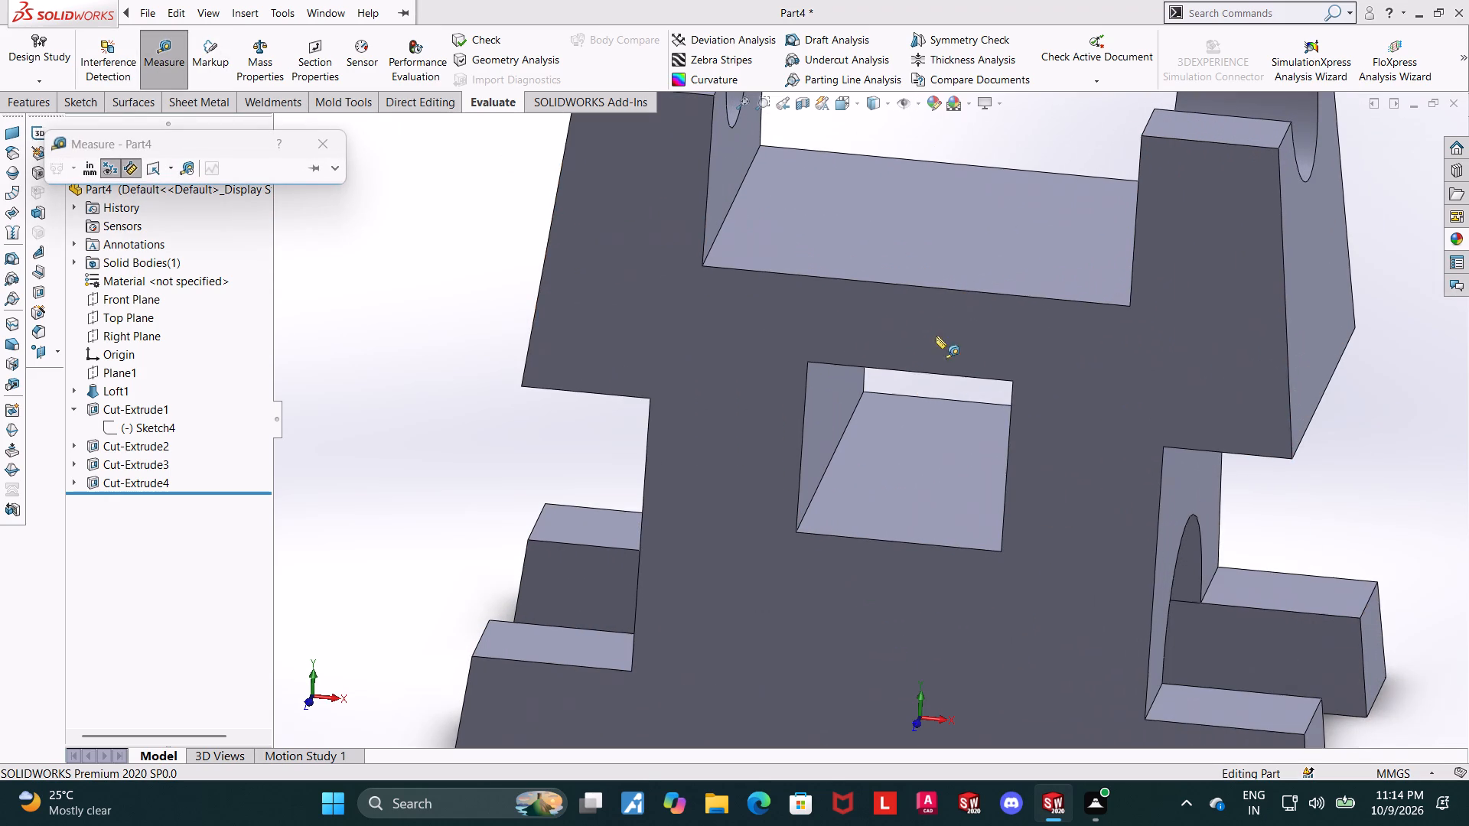
pyautogui.click(907, 372)
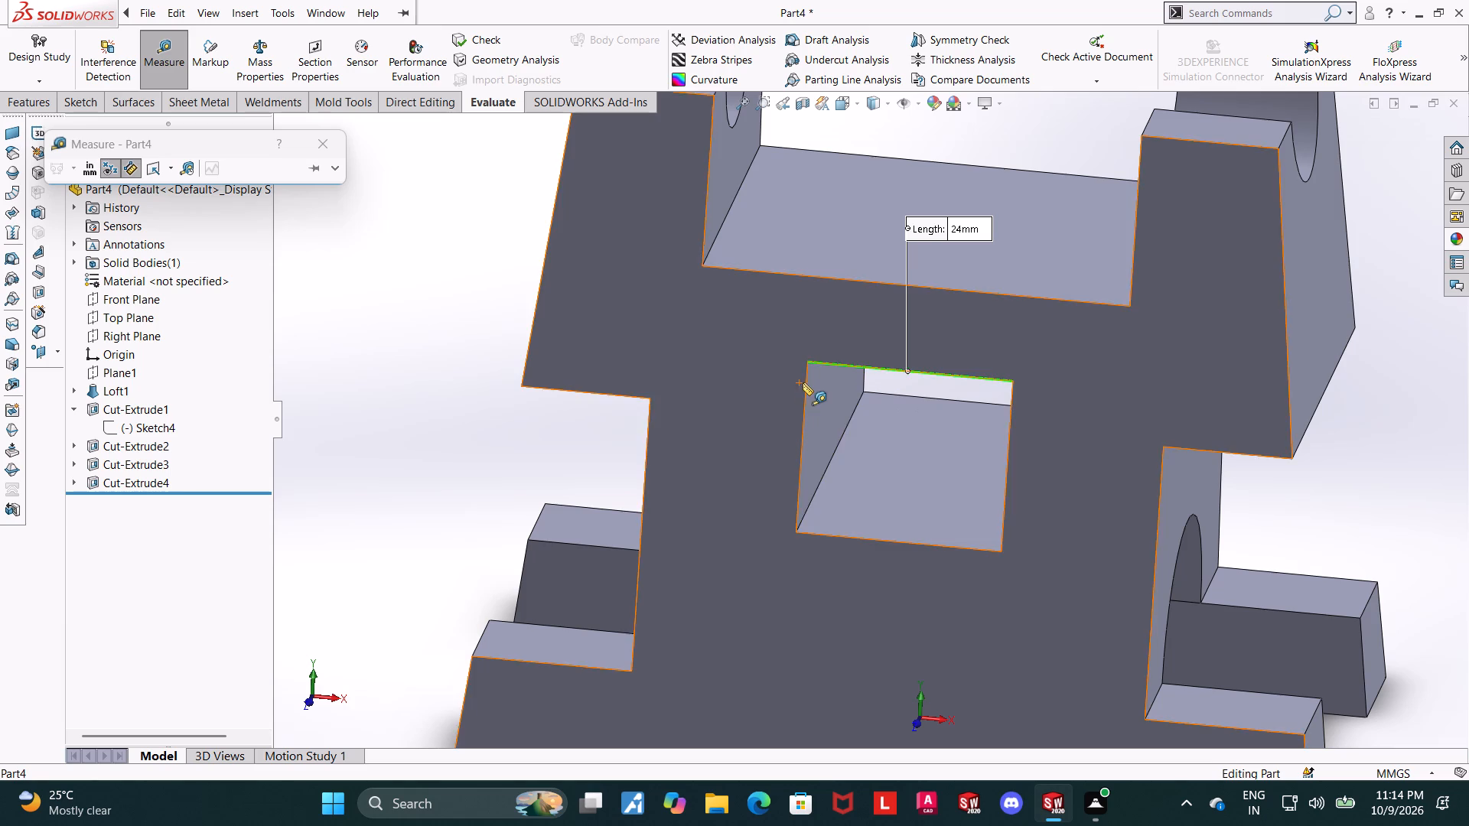
pyautogui.press('Escape')
pyautogui.click(184, 61)
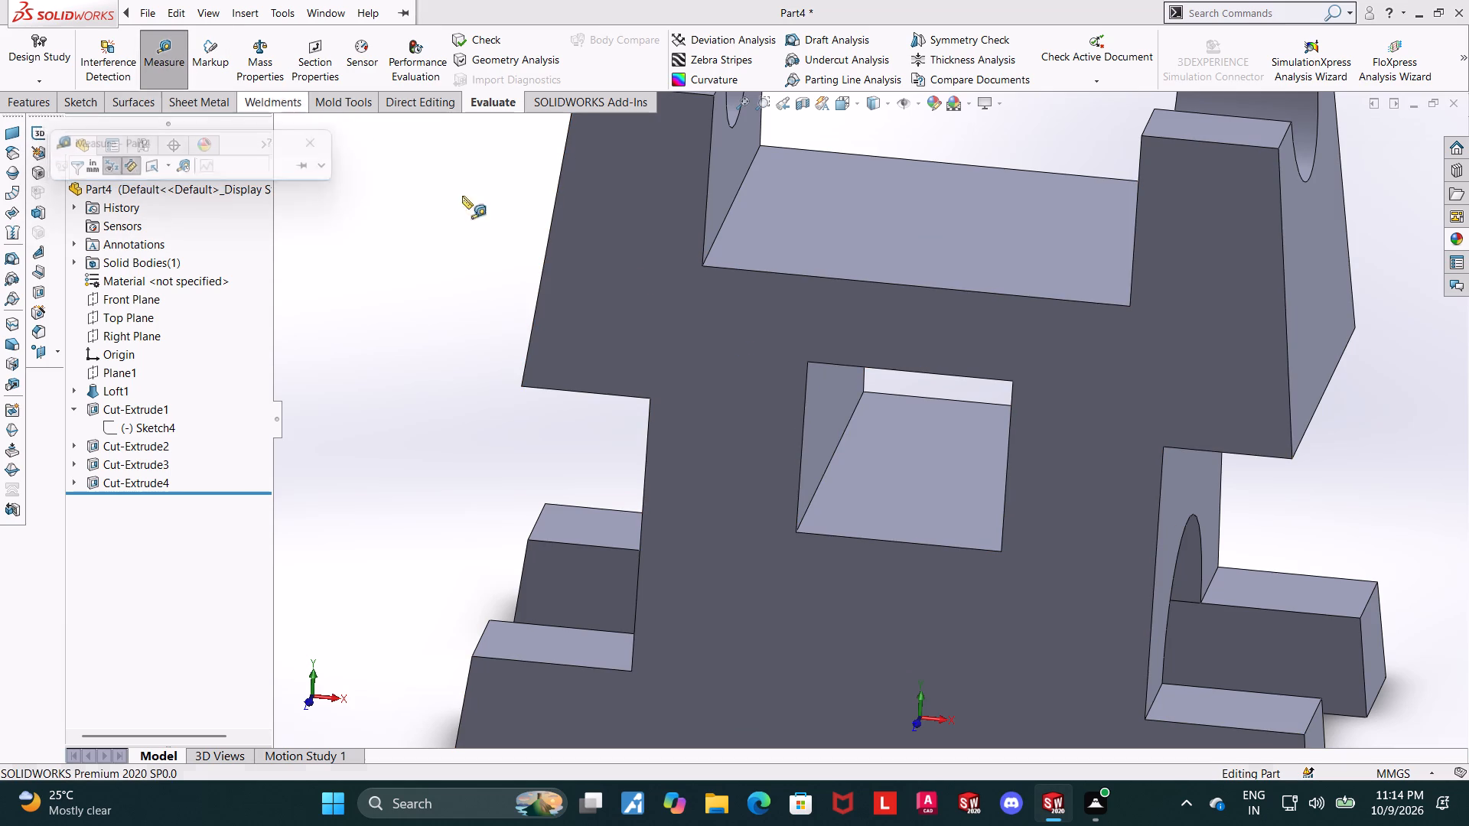
pyautogui.click(803, 418)
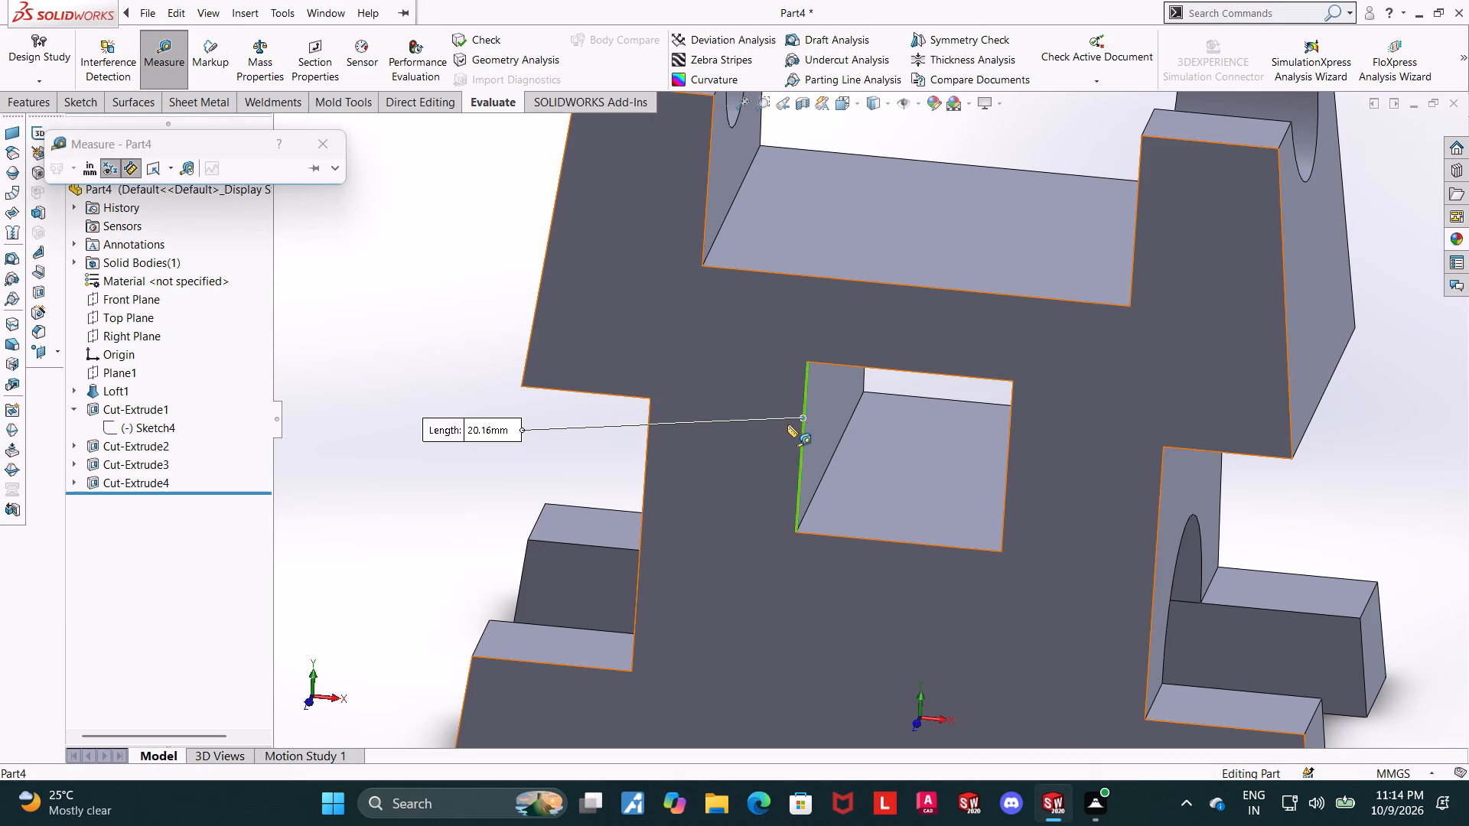
pyautogui.press('Escape')
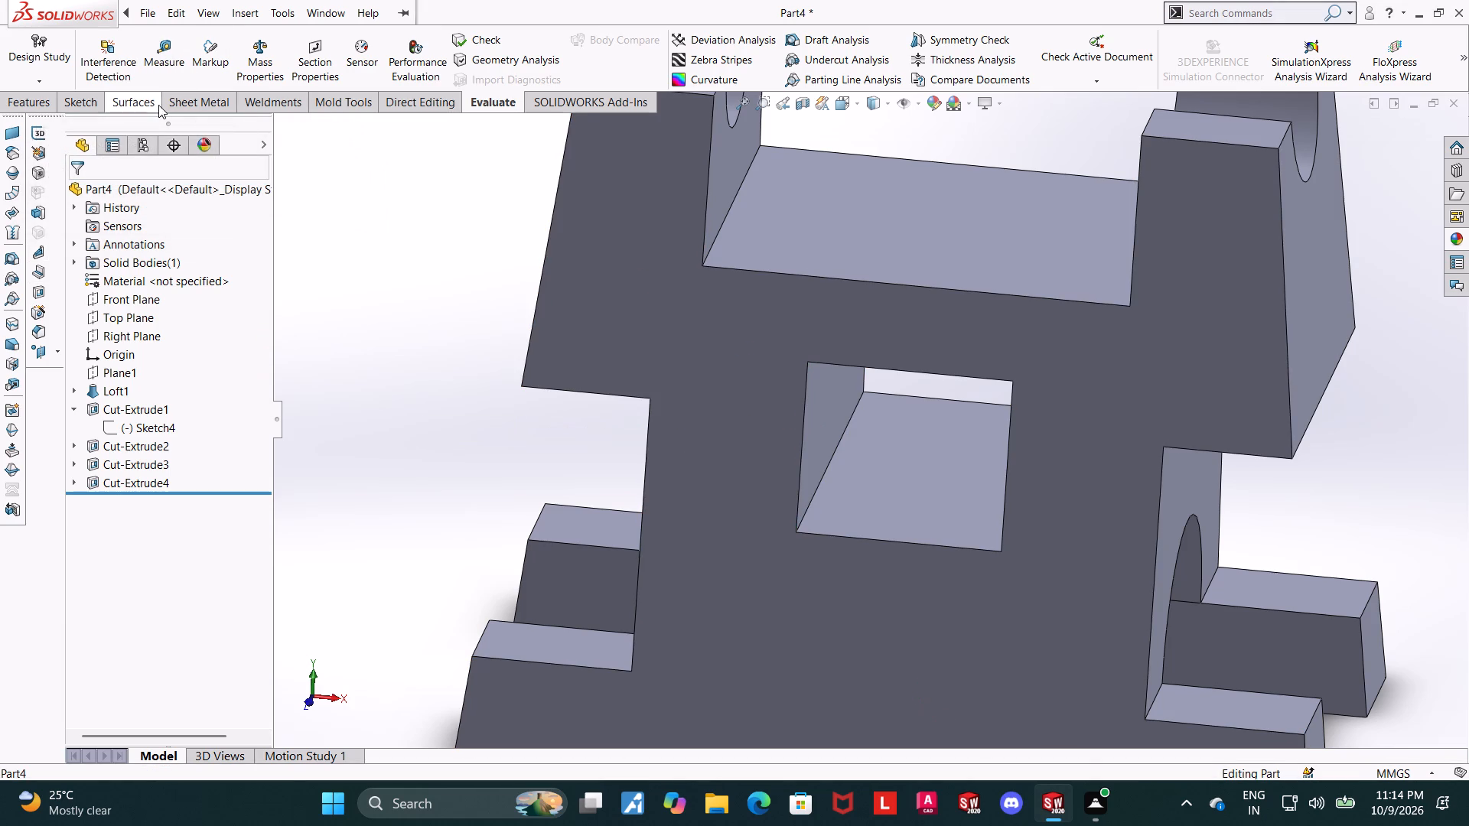
# Measure the distance between the rectangular window's upper and lower inner faces.
pyautogui.click(164, 64)
pyautogui.moveTo(927, 421); pyautogui.dragTo(920, 251, button='middle')
pyautogui.click(887, 165)
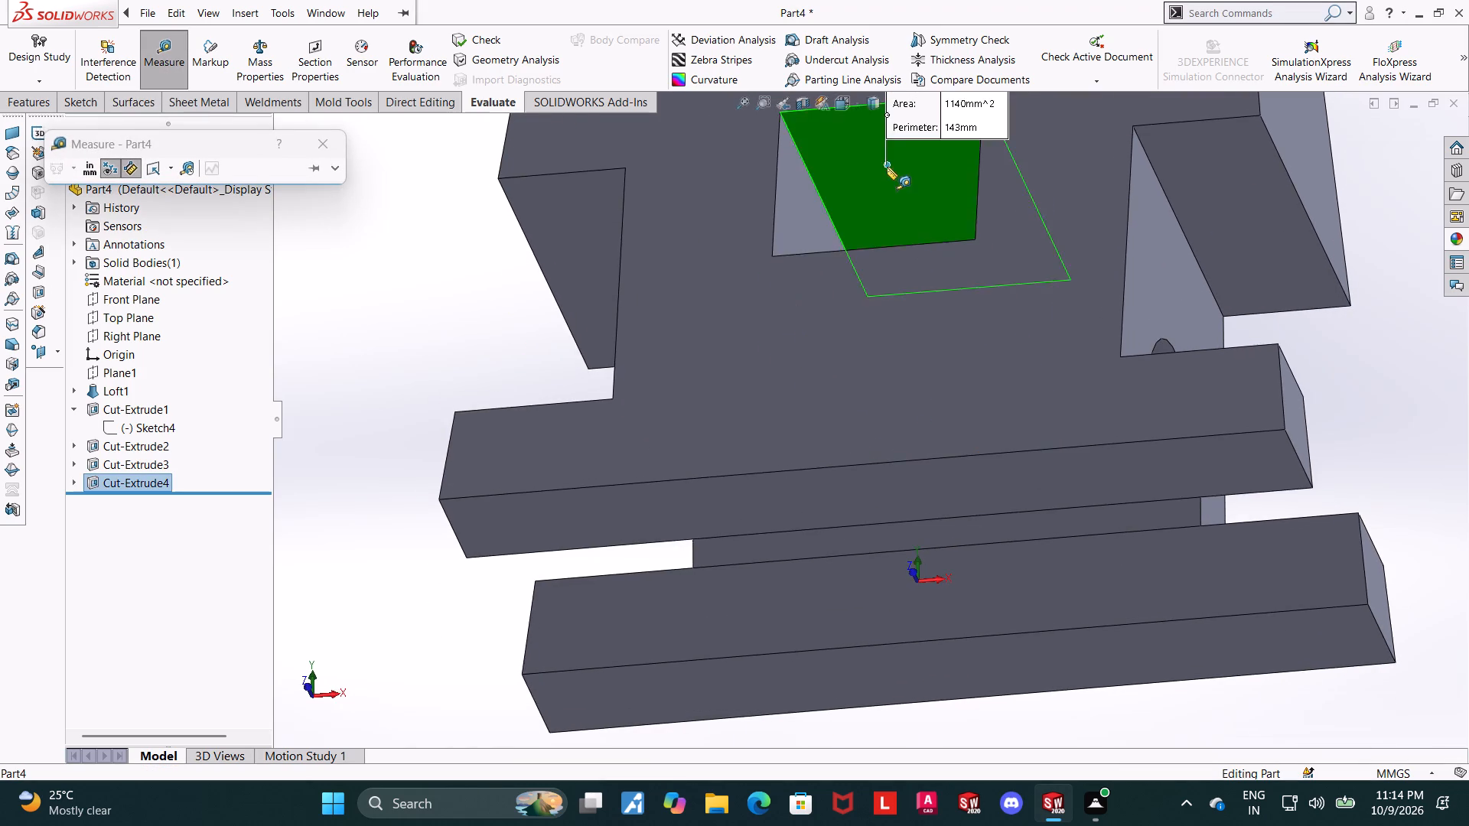
pyautogui.moveTo(894, 191); pyautogui.dragTo(928, 423, button='middle')
pyautogui.click(934, 401)
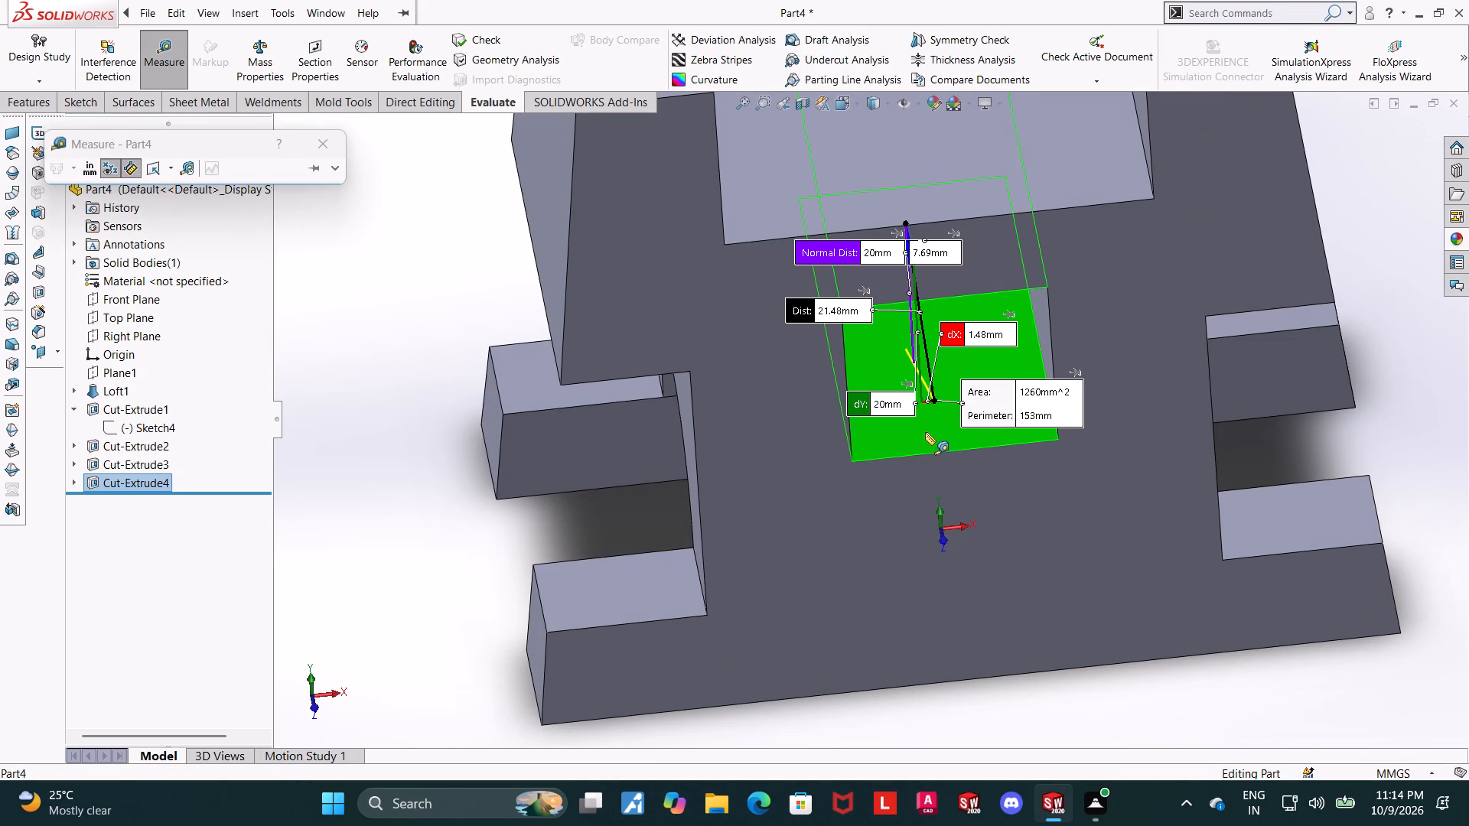
pyautogui.scroll(4, 923, 433)
pyautogui.press('Escape')
# Examine the whole castle-like block, including its notches, window, arch and base feet, from several angles and in isometric-style views.
pyautogui.moveTo(954, 542); pyautogui.dragTo(966, 501, button='middle')
pyautogui.scroll(4, 968, 500)
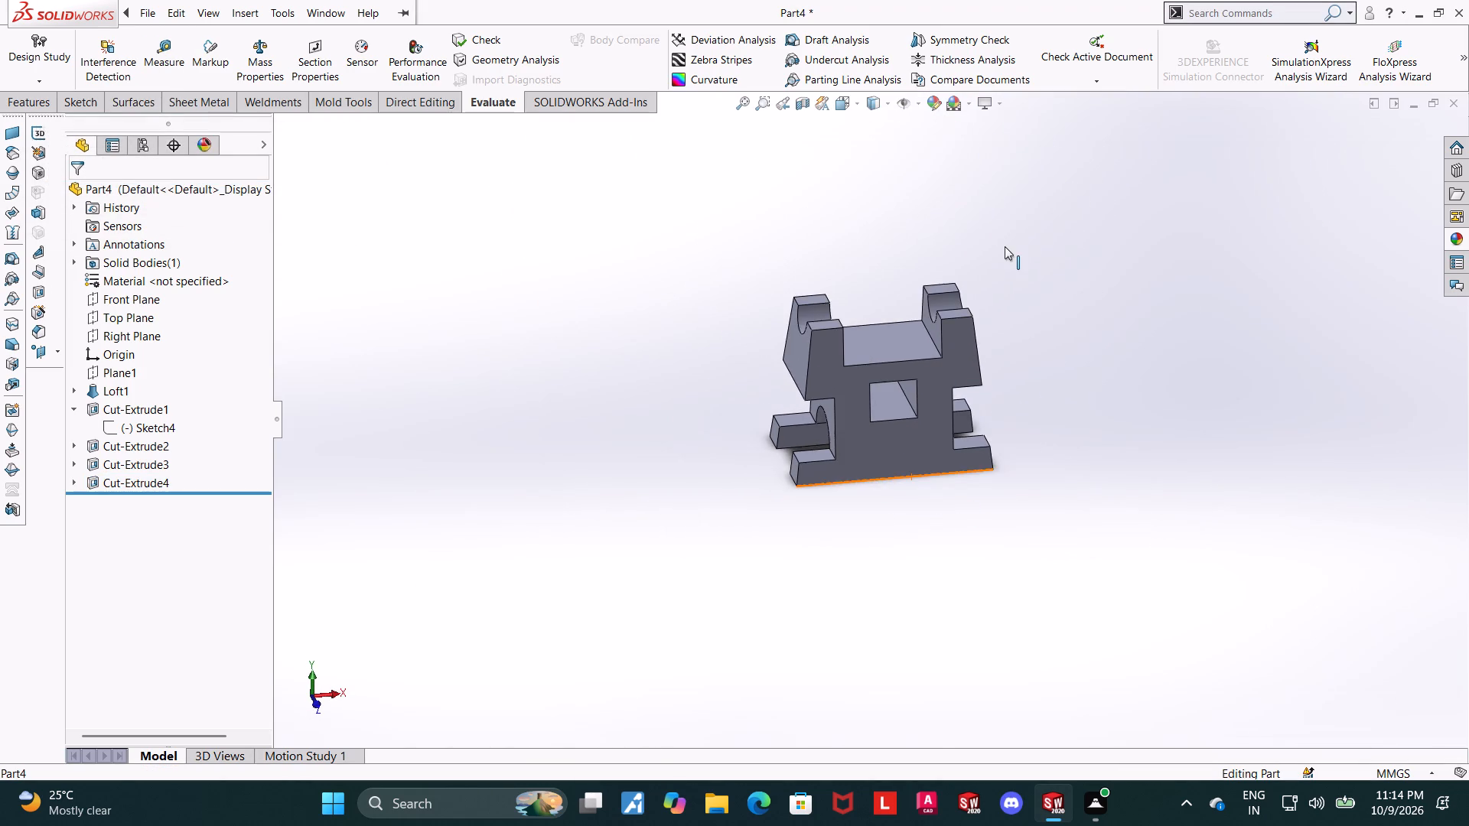
pyautogui.scroll(-4, 1005, 242)
pyautogui.moveTo(838, 369); pyautogui.dragTo(878, 356, button='middle')
pyautogui.scroll(5, 878, 352)
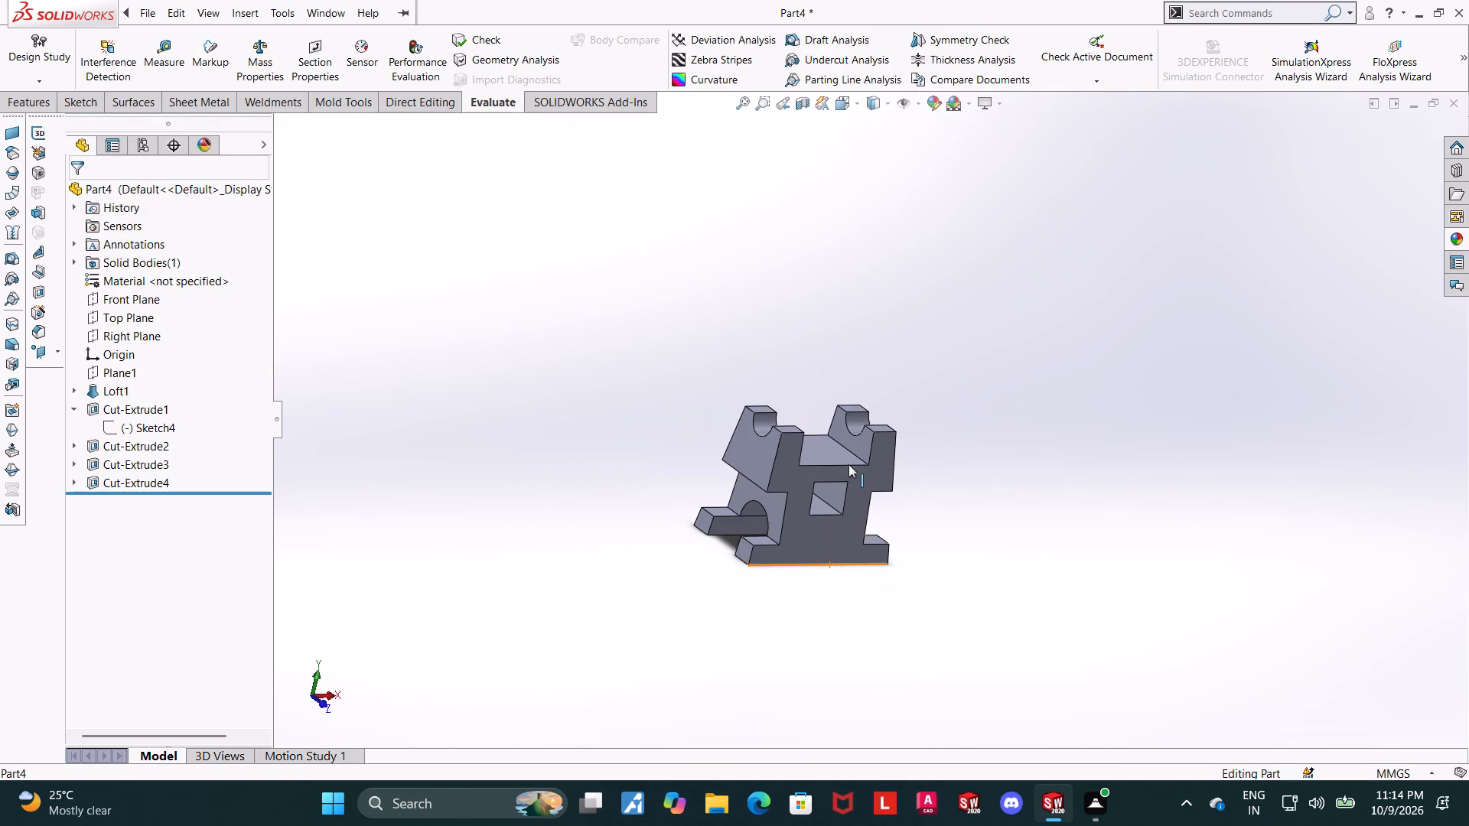
pyautogui.moveTo(844, 487); pyautogui.dragTo(876, 560, button='middle')
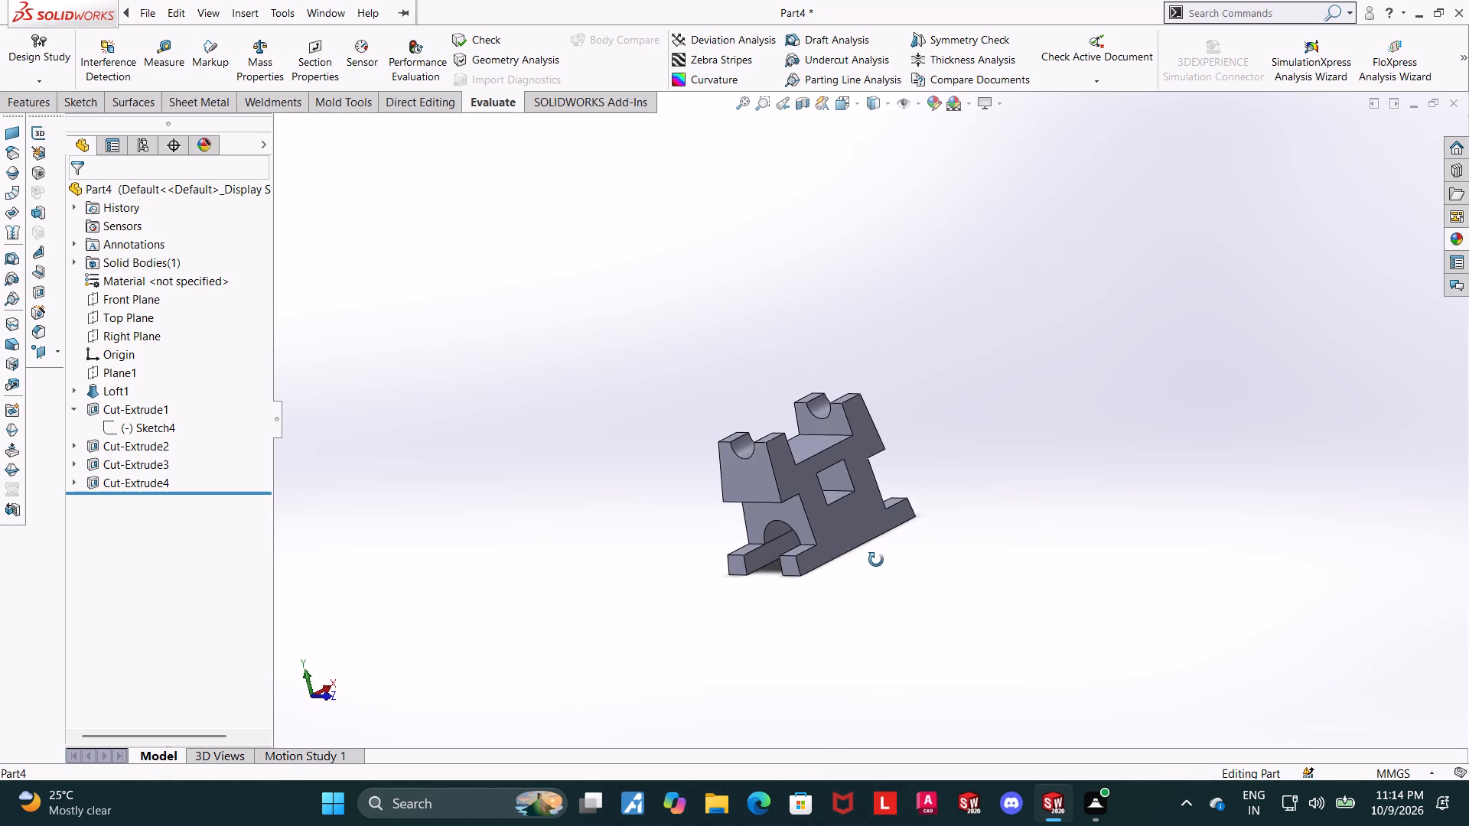
pyautogui.moveTo(876, 560); pyautogui.dragTo(876, 554, button='middle')
pyautogui.moveTo(948, 500); pyautogui.dragTo(956, 575, button='middle')
pyautogui.scroll(-3, 842, 396)
pyautogui.moveTo(915, 449); pyautogui.dragTo(960, 470, button='middle')
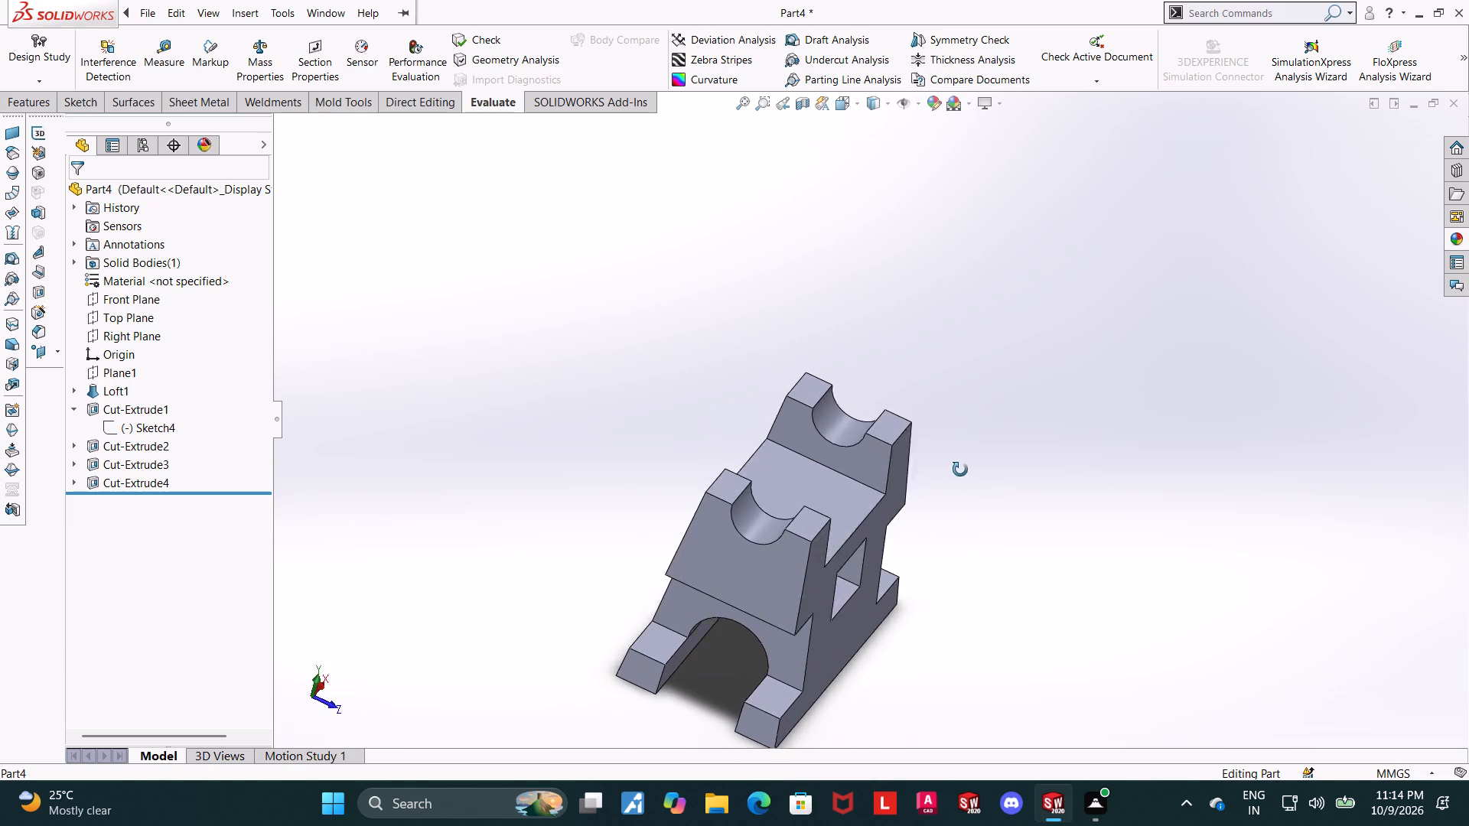
pyautogui.moveTo(960, 470); pyautogui.dragTo(951, 454, button='middle')
pyautogui.hotkey('ctrl', '7')
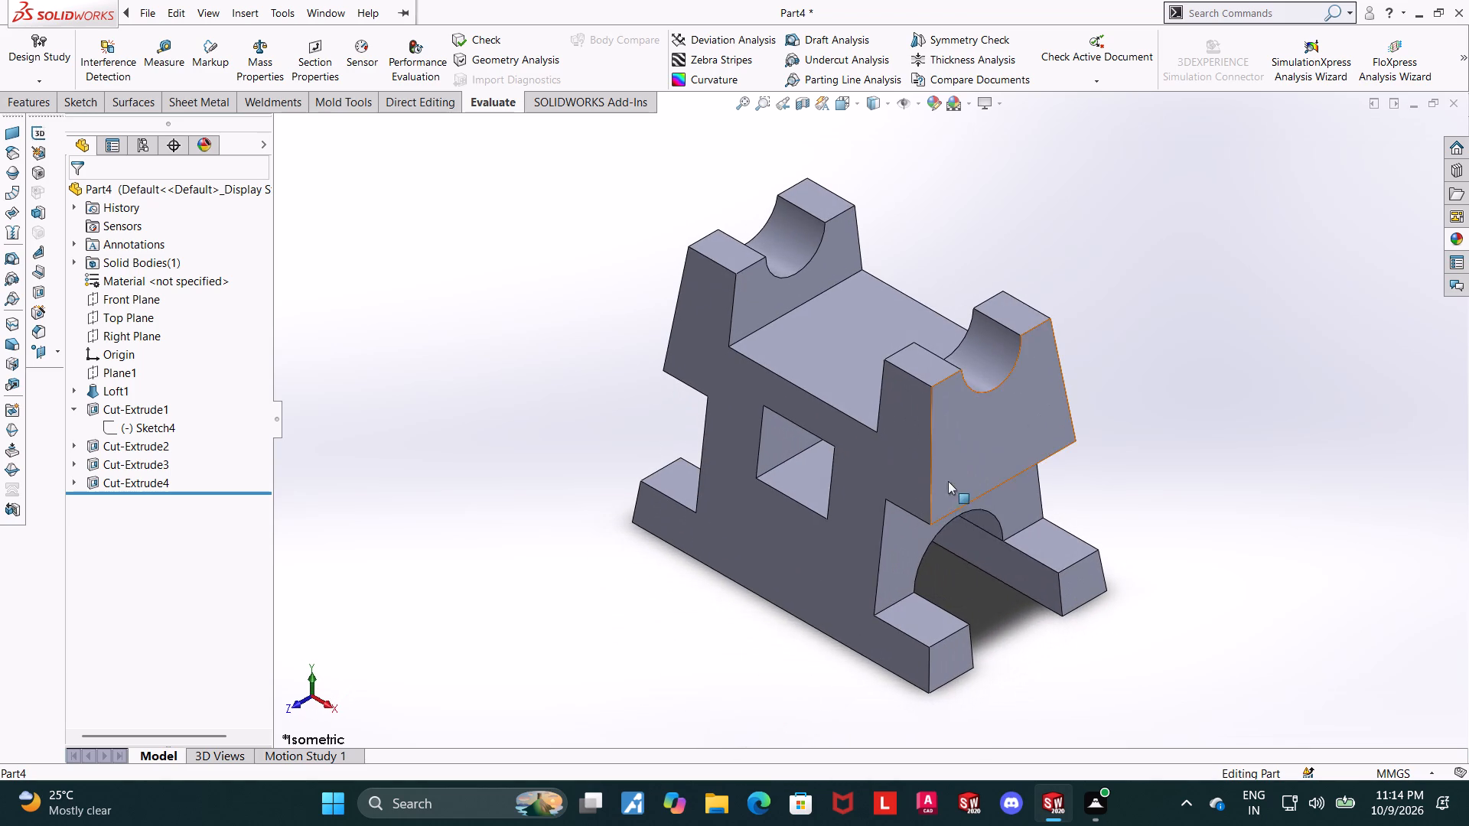
pyautogui.moveTo(847, 633); pyautogui.dragTo(955, 530, button='middle')
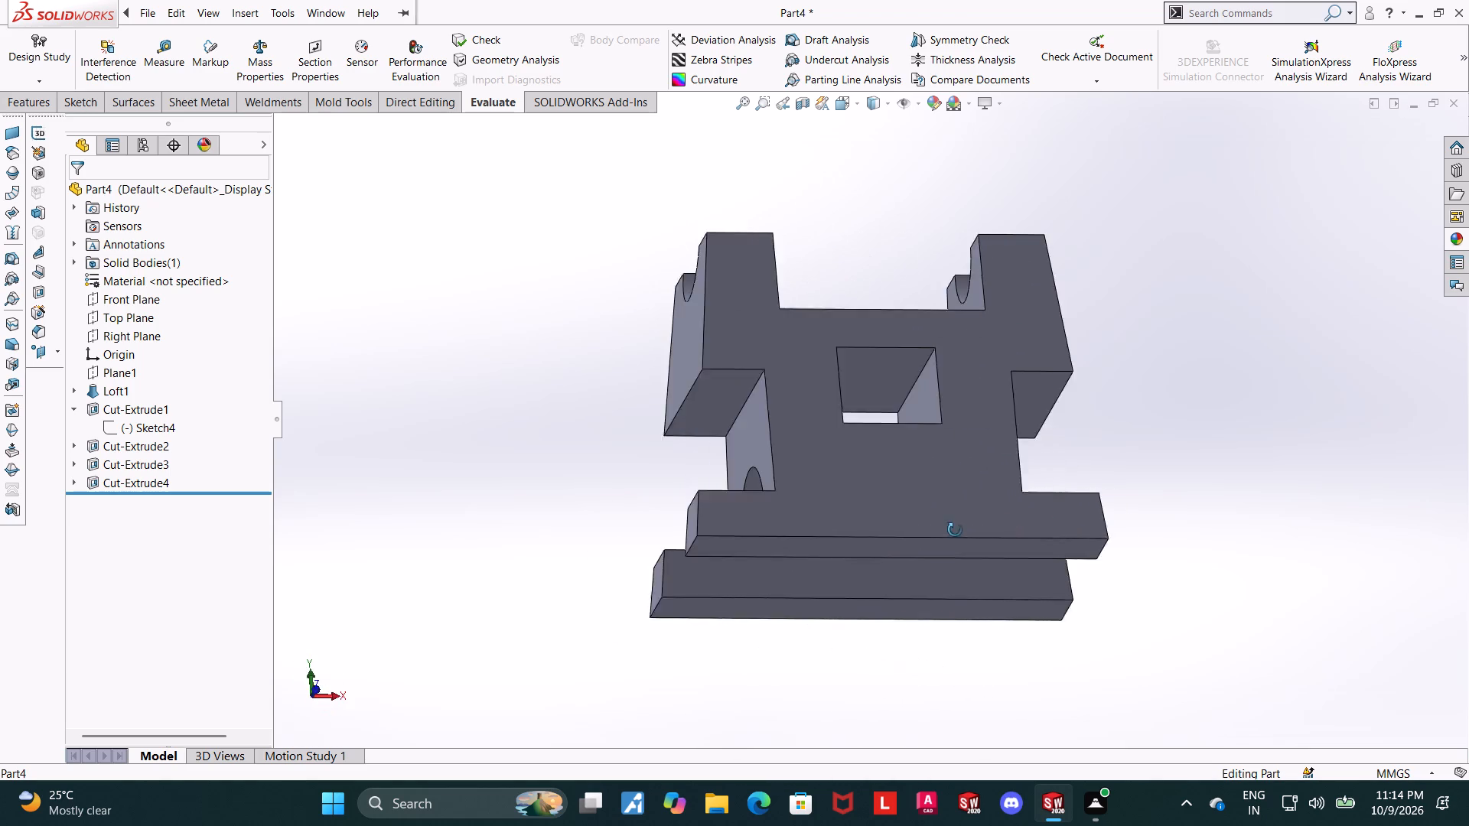
pyautogui.moveTo(955, 530); pyautogui.dragTo(987, 586, button='middle')
pyautogui.moveTo(1052, 421); pyautogui.dragTo(1099, 538, button='middle')
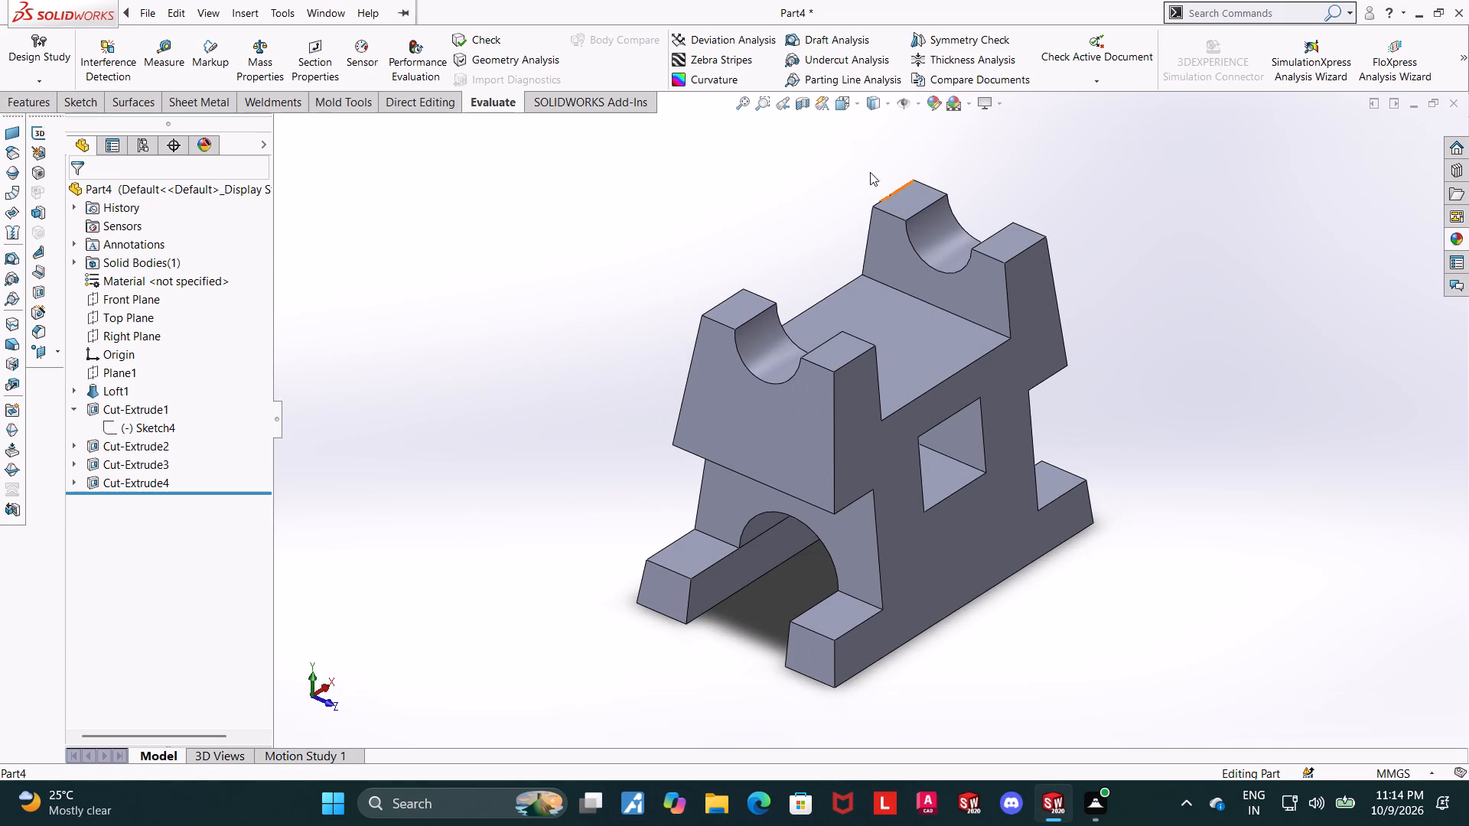
pyautogui.click(842, 112)
pyautogui.click(714, 480)
pyautogui.scroll(-1, 946, 431)
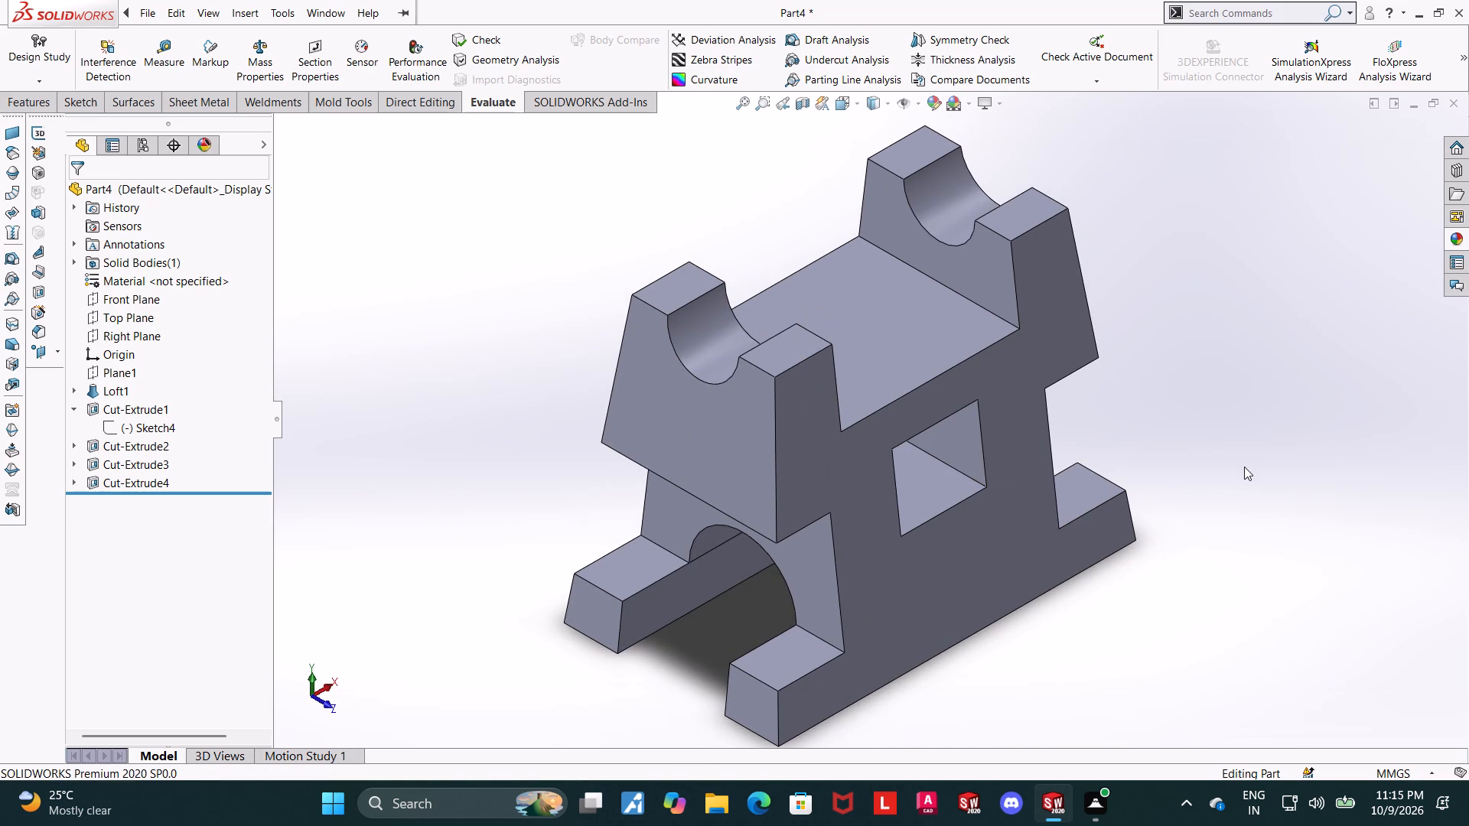
# Measure the distance between a corner tower's top outer edge and the bottom edge of the overhang below it.
pyautogui.click(176, 50)
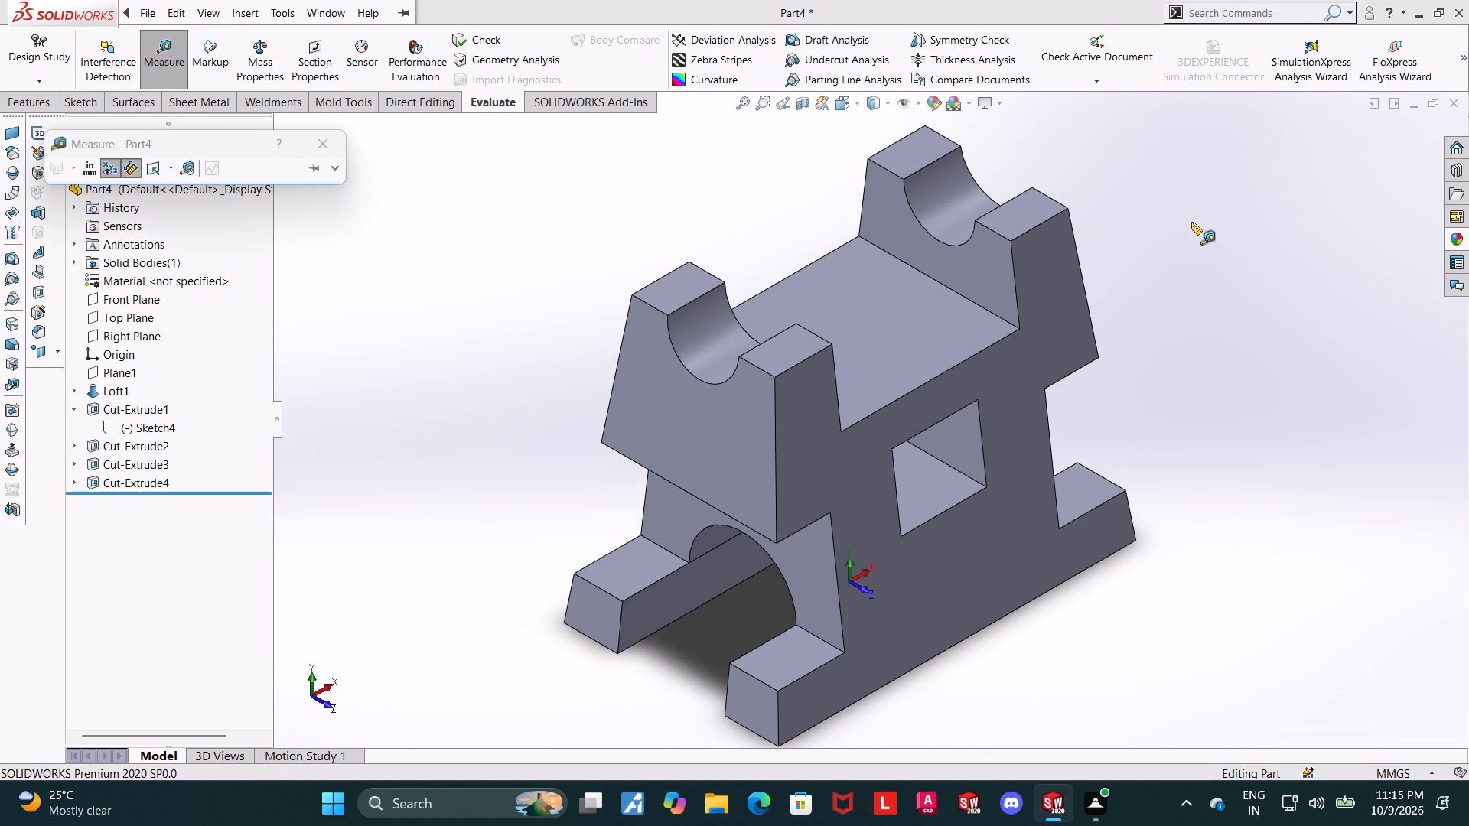
pyautogui.click(1045, 219)
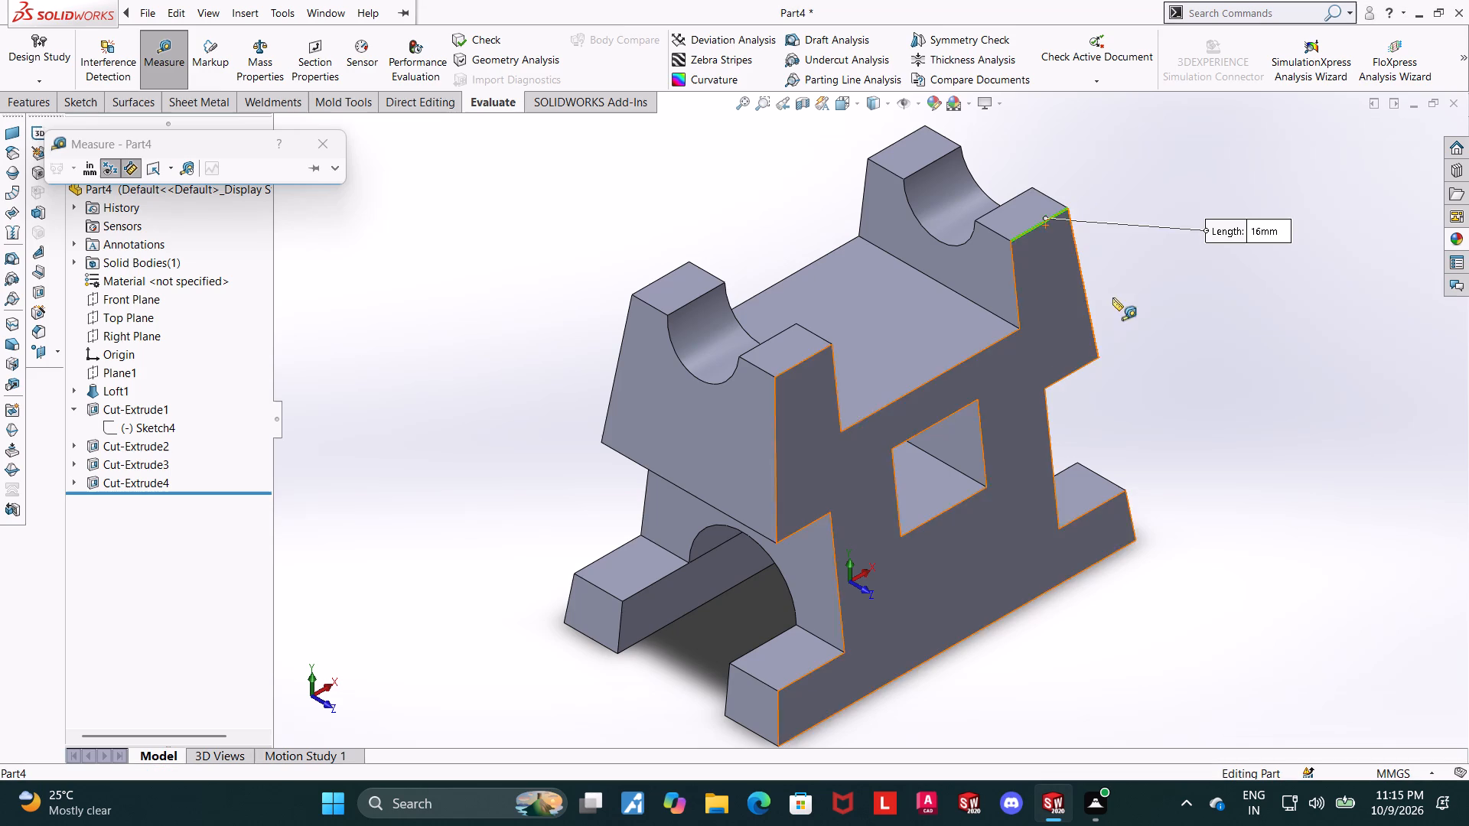
pyautogui.moveTo(1131, 337); pyautogui.dragTo(1109, 264, button='middle')
pyautogui.click(1081, 371)
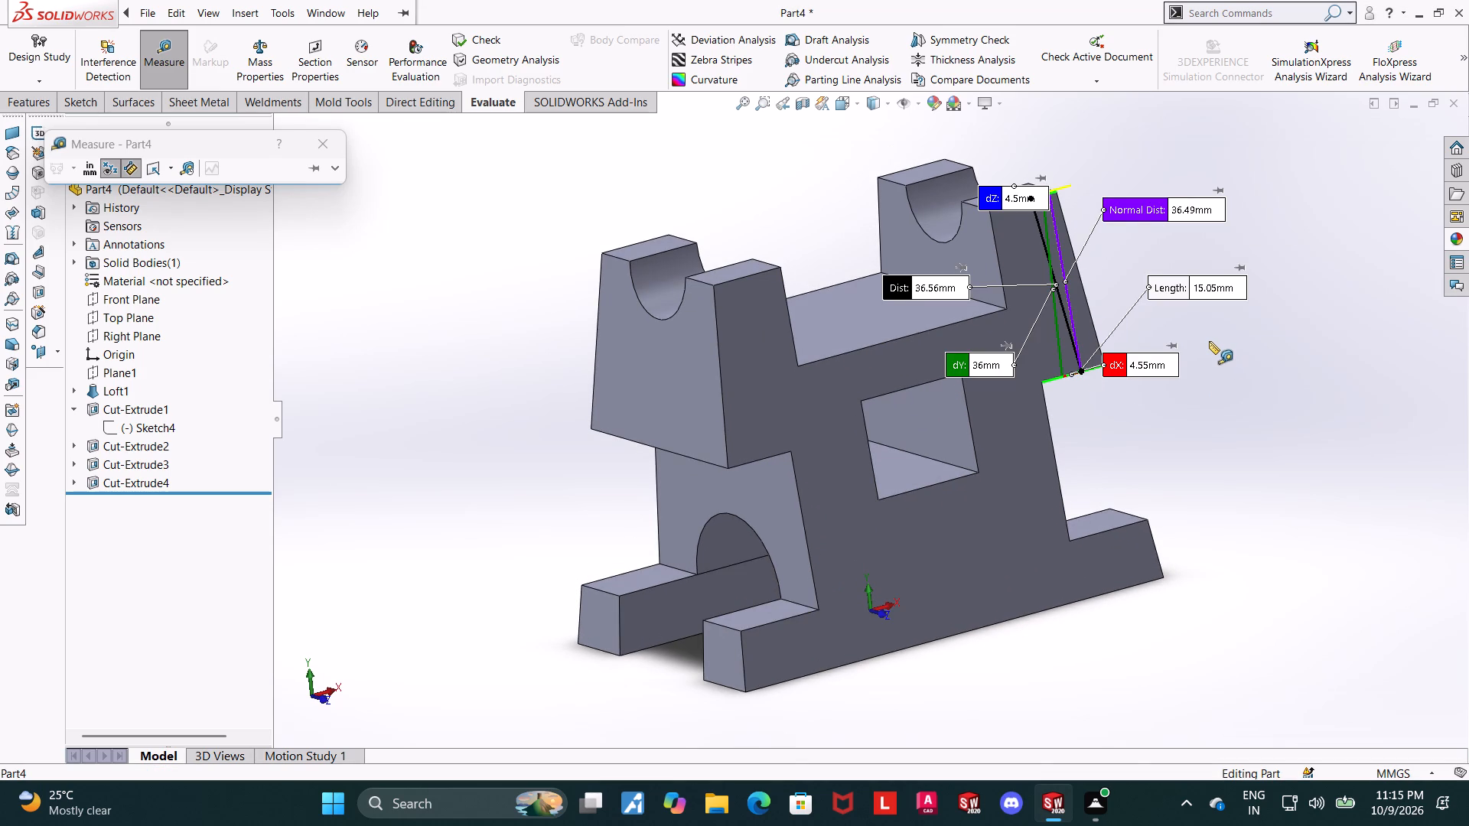
pyautogui.press('Escape')
# Measure the distance between the facing inner side faces of the two base feet.
pyautogui.scroll(2, 832, 447)
pyautogui.moveTo(832, 449); pyautogui.dragTo(859, 473, button='middle')
pyautogui.click(160, 57)
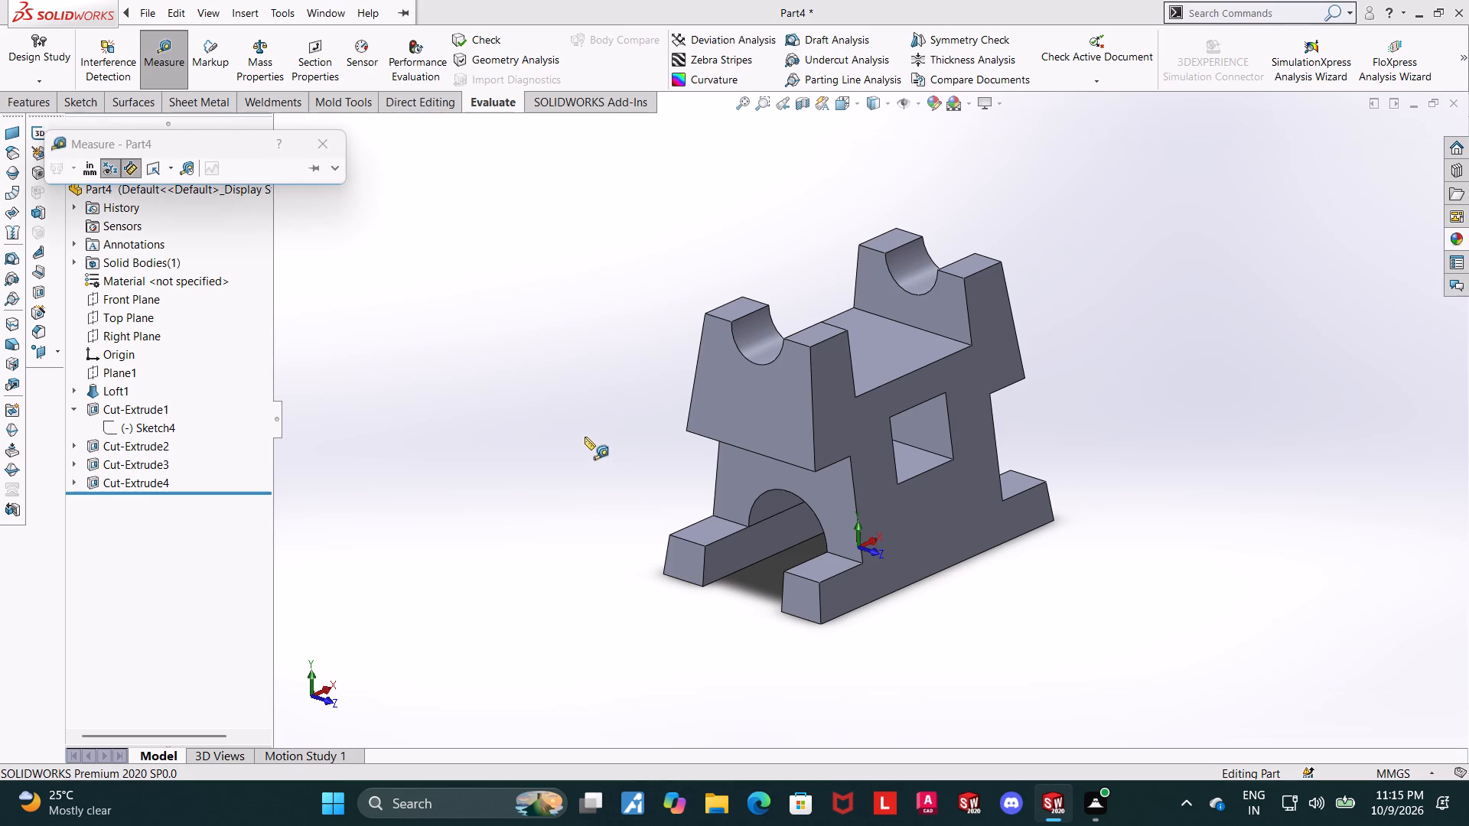
pyautogui.click(728, 542)
pyautogui.scroll(1, 730, 567)
pyautogui.moveTo(730, 570); pyautogui.dragTo(858, 649, button='middle')
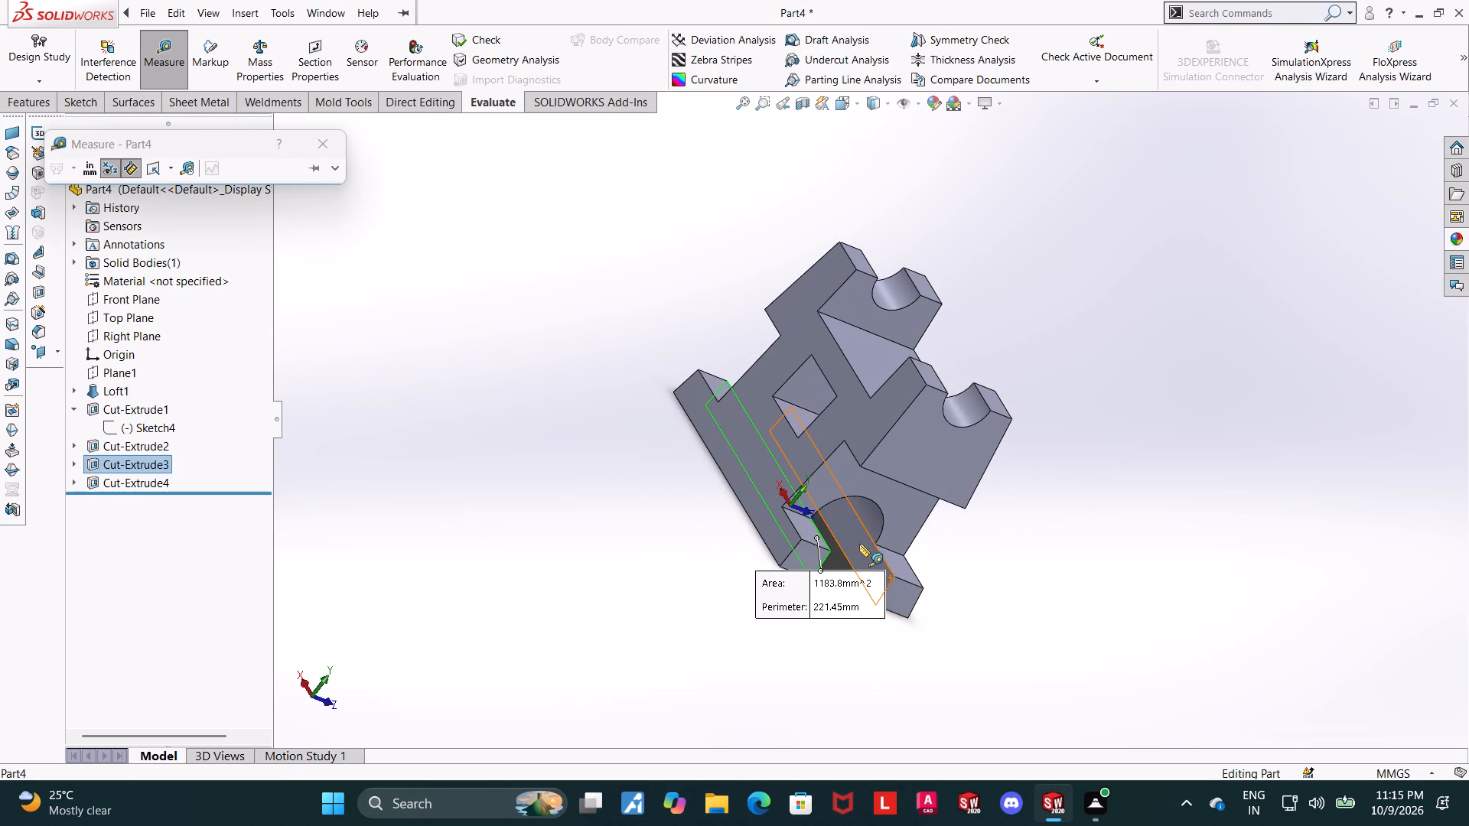
pyautogui.click(859, 544)
pyautogui.moveTo(1069, 603); pyautogui.dragTo(1030, 614, button='middle')
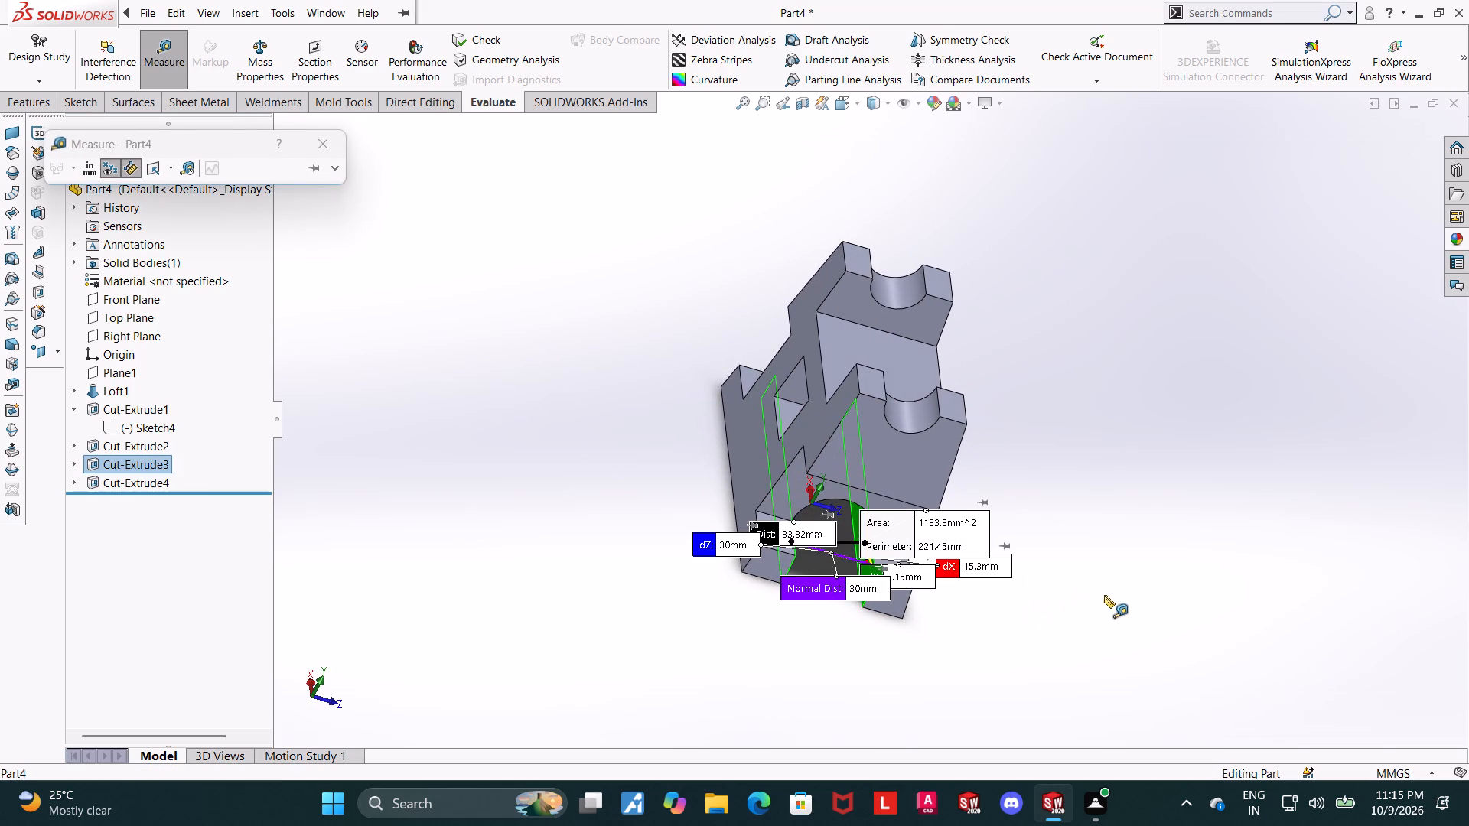
pyautogui.moveTo(1112, 600); pyautogui.dragTo(1106, 601, button='middle')
pyautogui.press('Escape')
# Measure the distance between the block's two opposite sloped outer faces that contain the rectangular window.
pyautogui.moveTo(1099, 591); pyautogui.dragTo(1078, 573, button='middle')
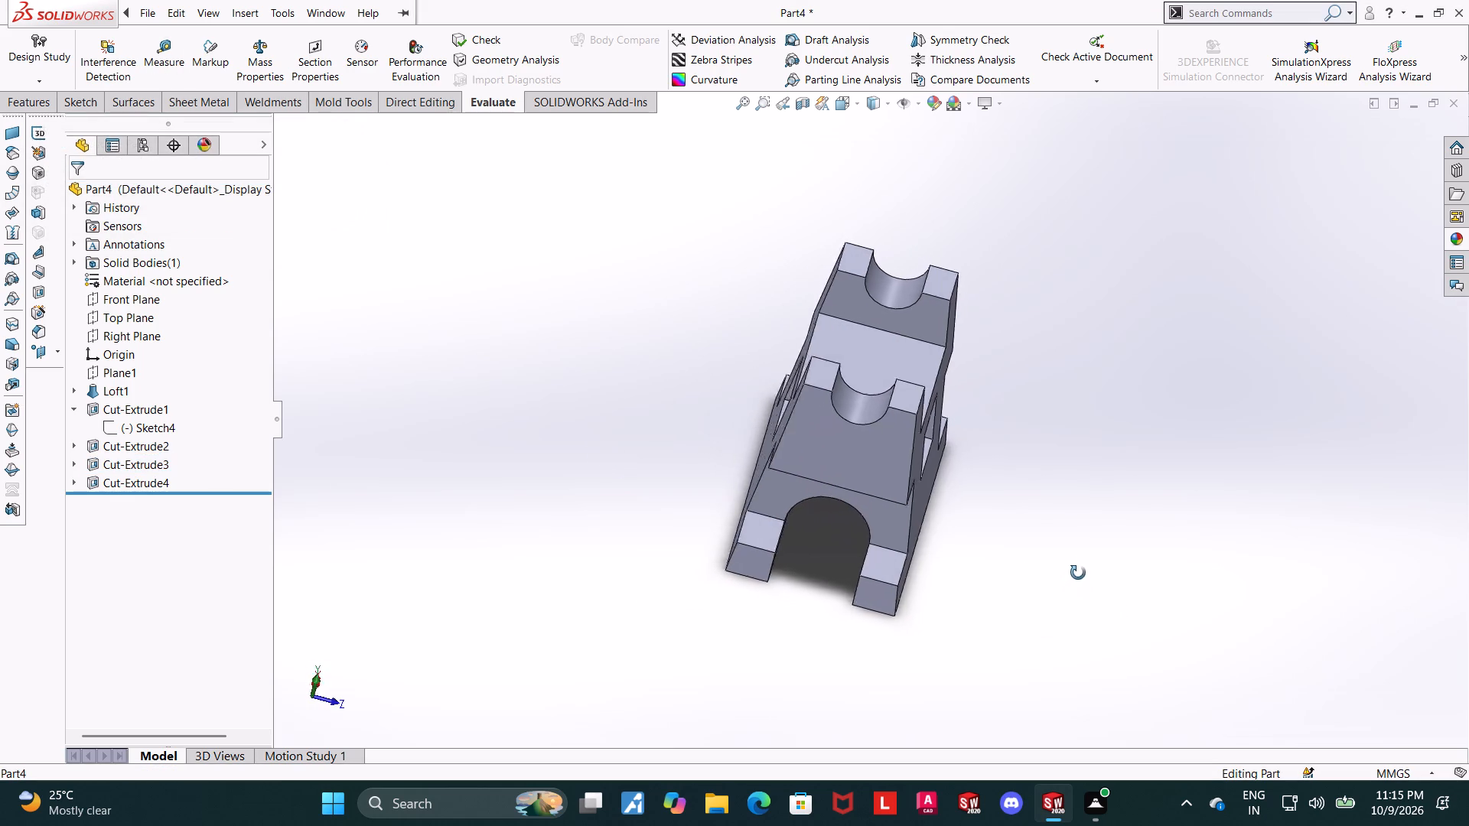
pyautogui.moveTo(1078, 573); pyautogui.dragTo(1171, 545, button='middle')
pyautogui.click(171, 70)
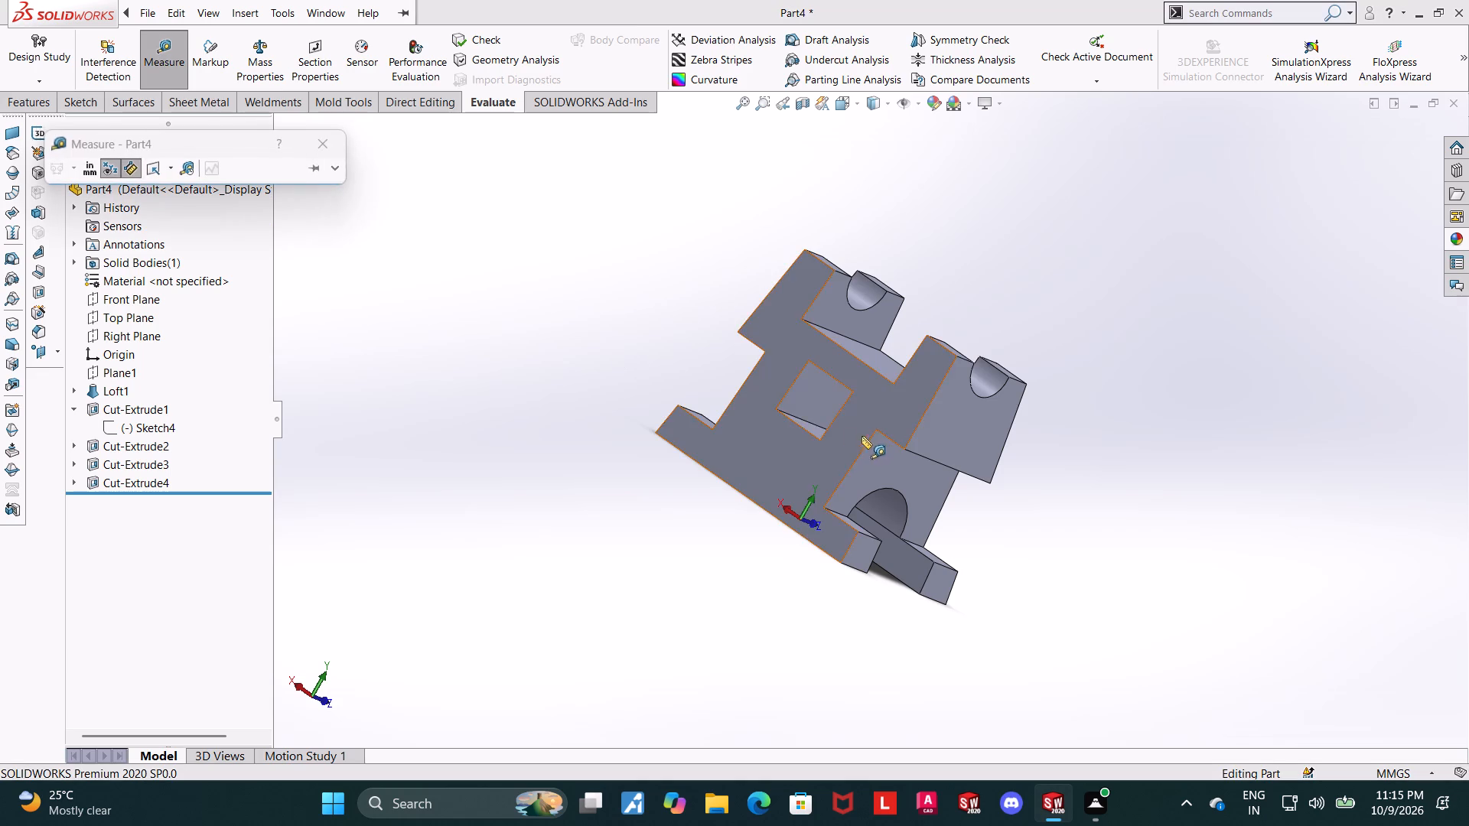
pyautogui.click(773, 465)
pyautogui.moveTo(1117, 496); pyautogui.dragTo(924, 418, button='middle')
pyautogui.scroll(1, 1084, 490)
pyautogui.click(899, 504)
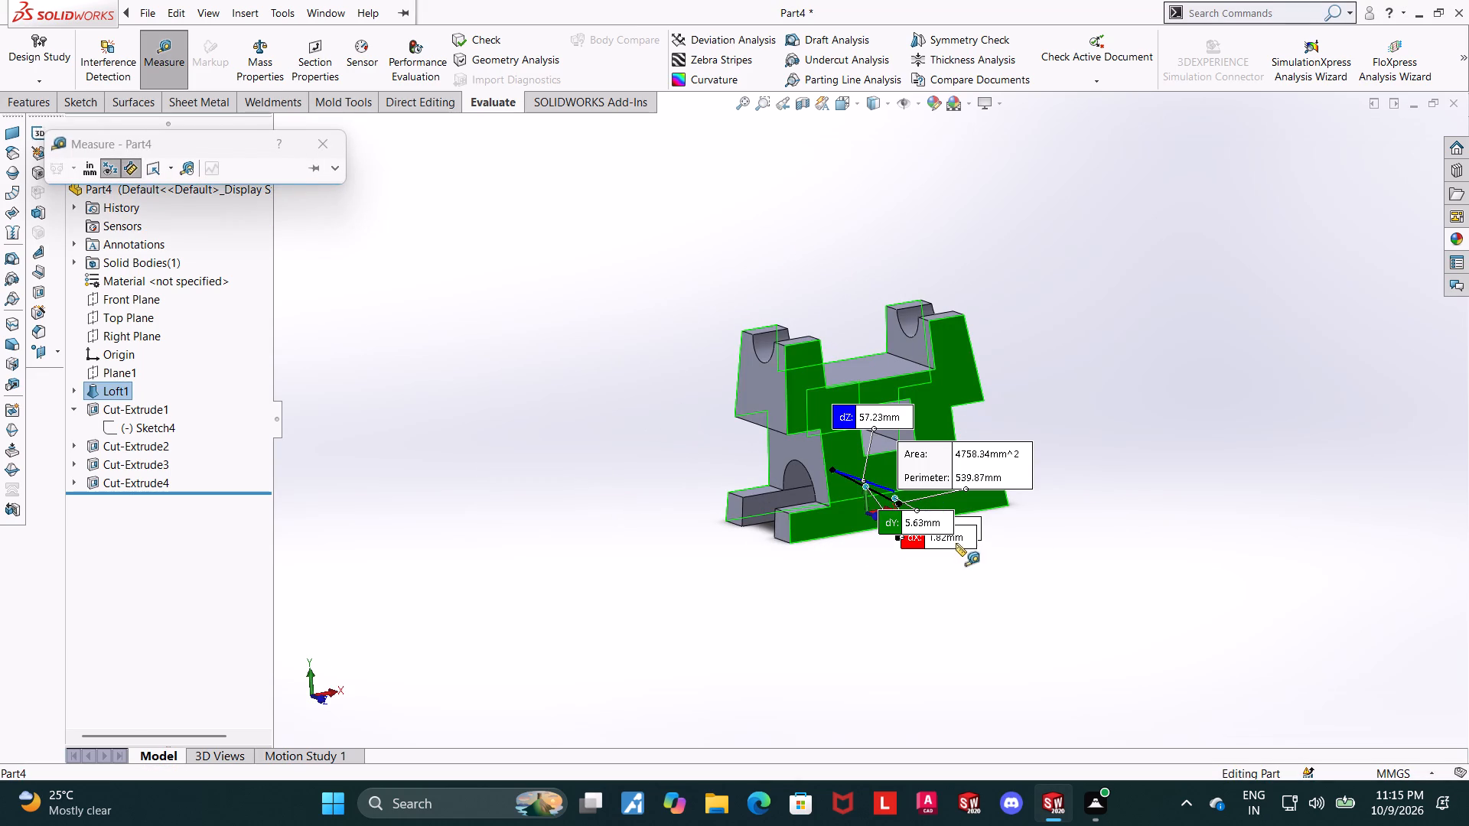
pyautogui.scroll(-5, 994, 516)
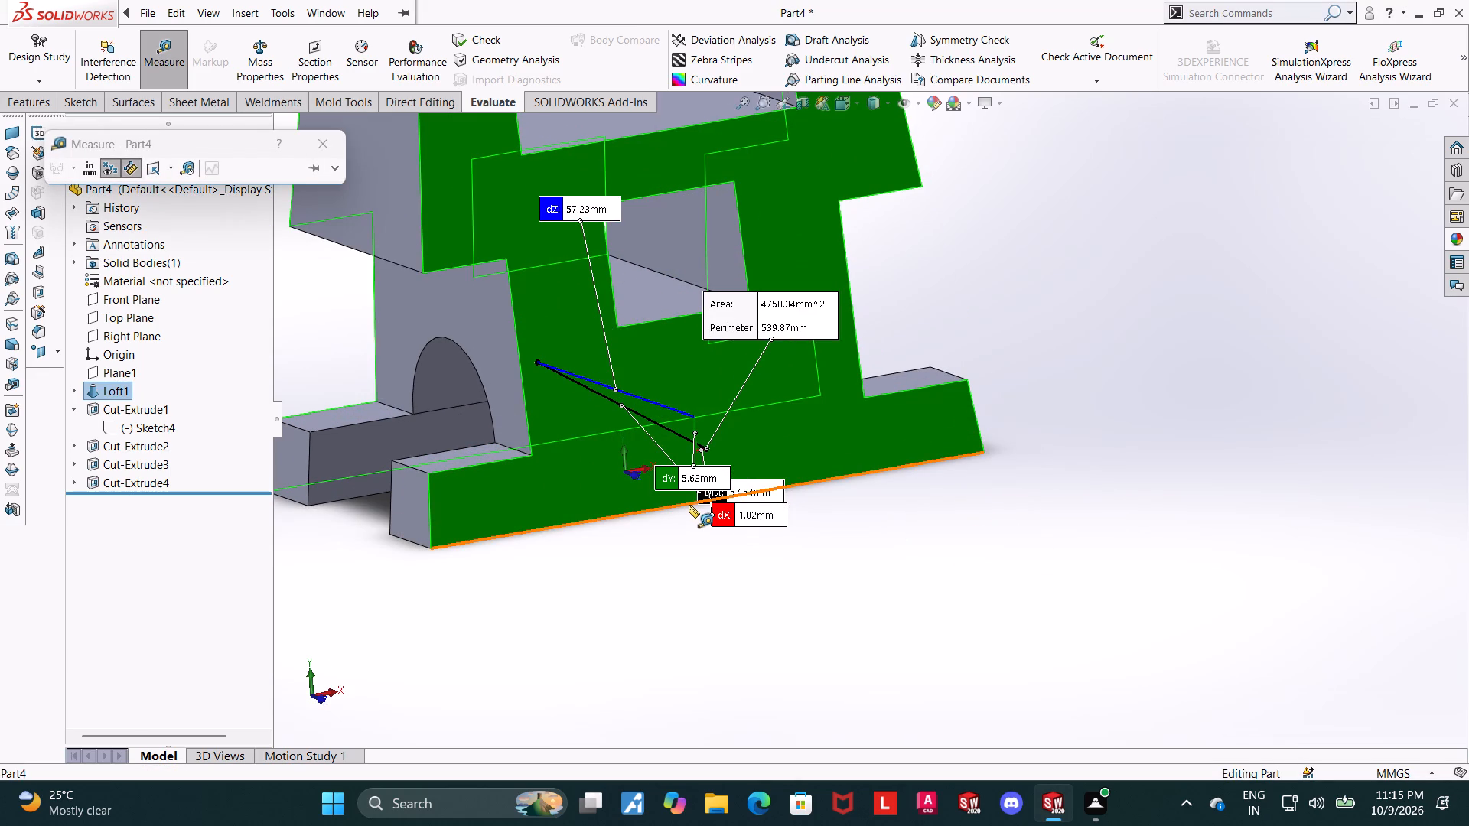
pyautogui.press('Escape')
# Measure the distance between the top face of a base foot's end and the foot's underside.
pyautogui.scroll(2, 663, 515)
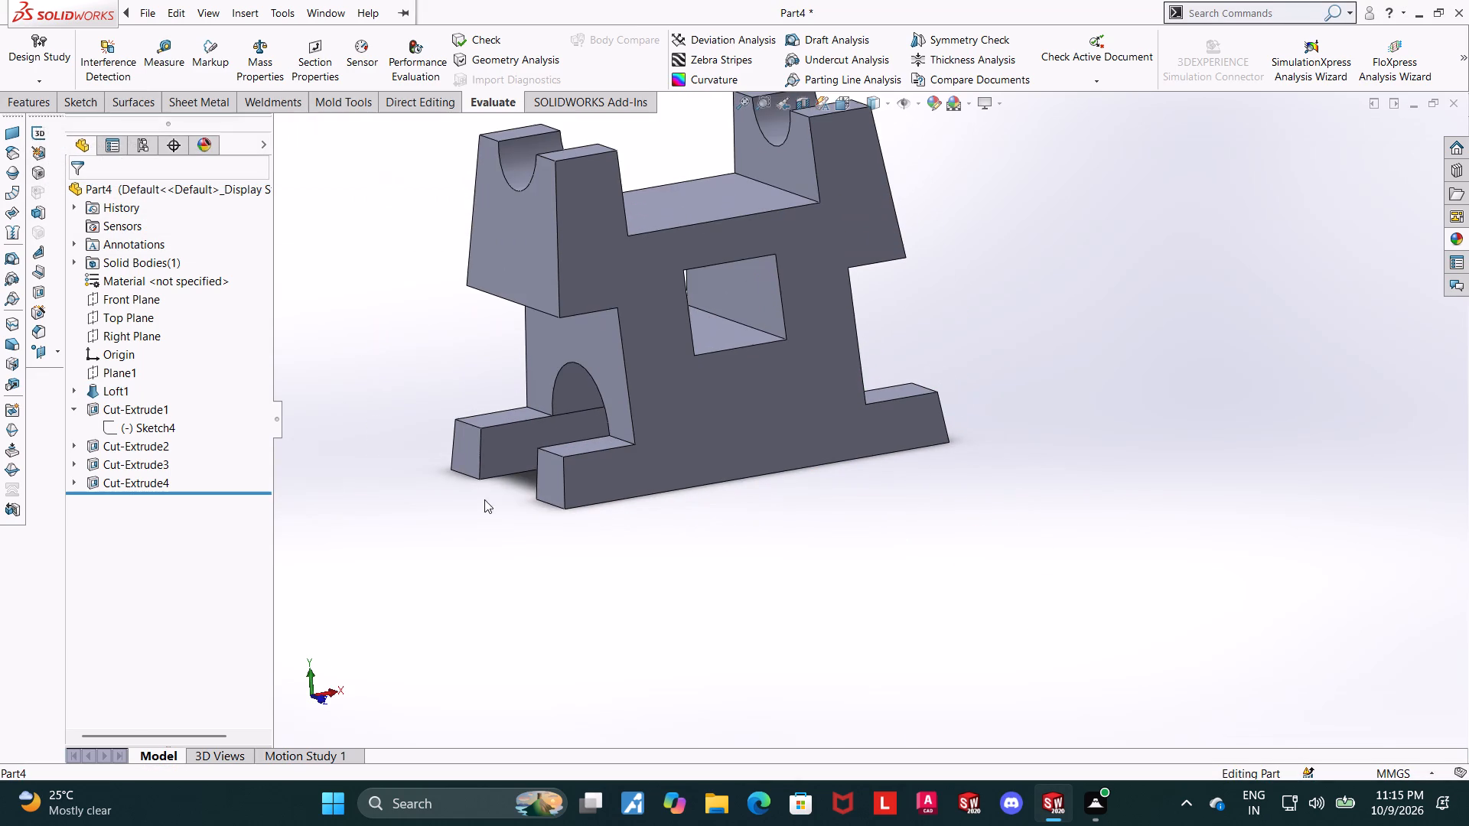
pyautogui.click(154, 49)
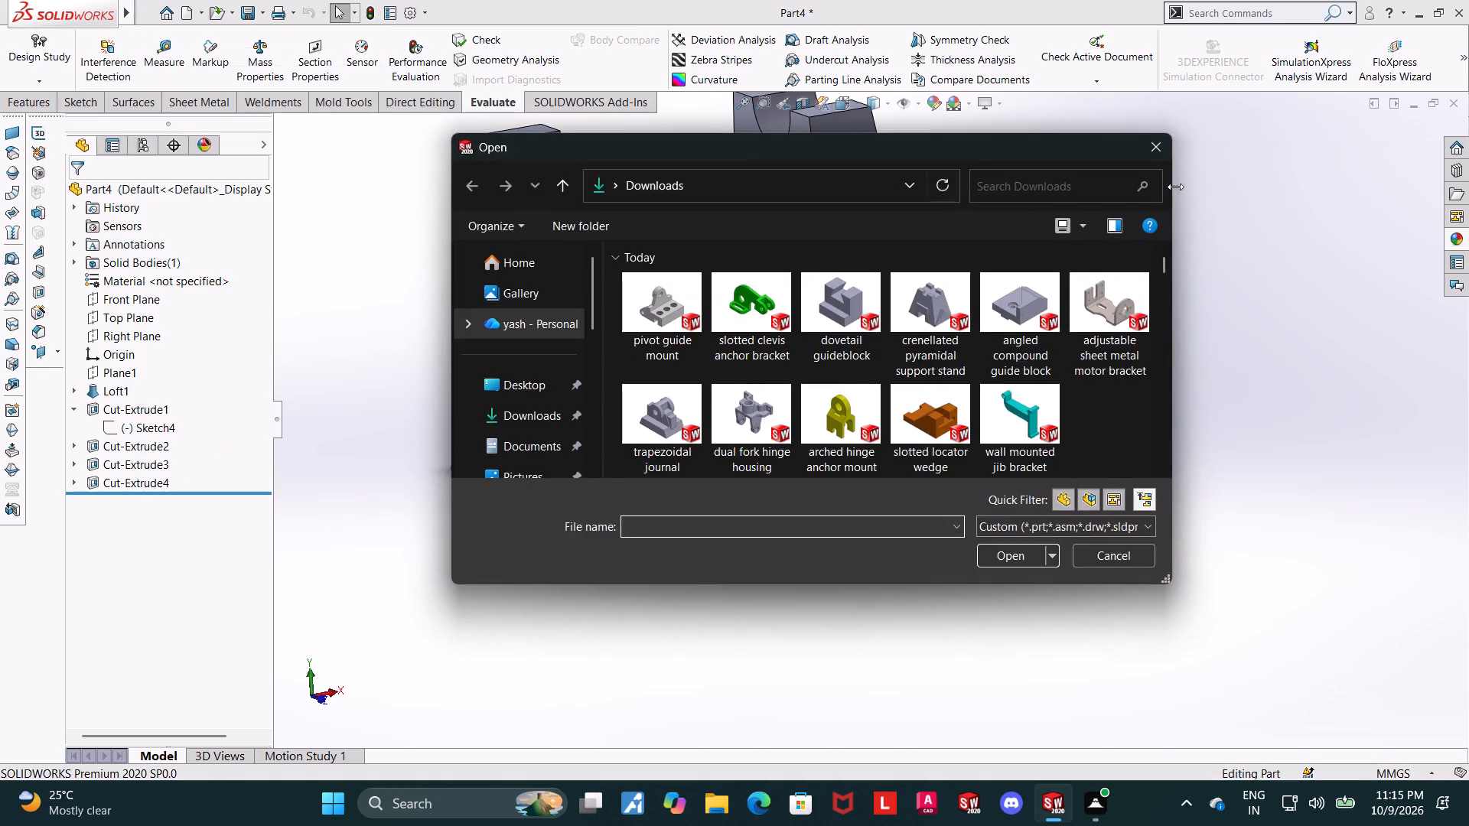
pyautogui.click(1163, 143)
pyautogui.click(154, 52)
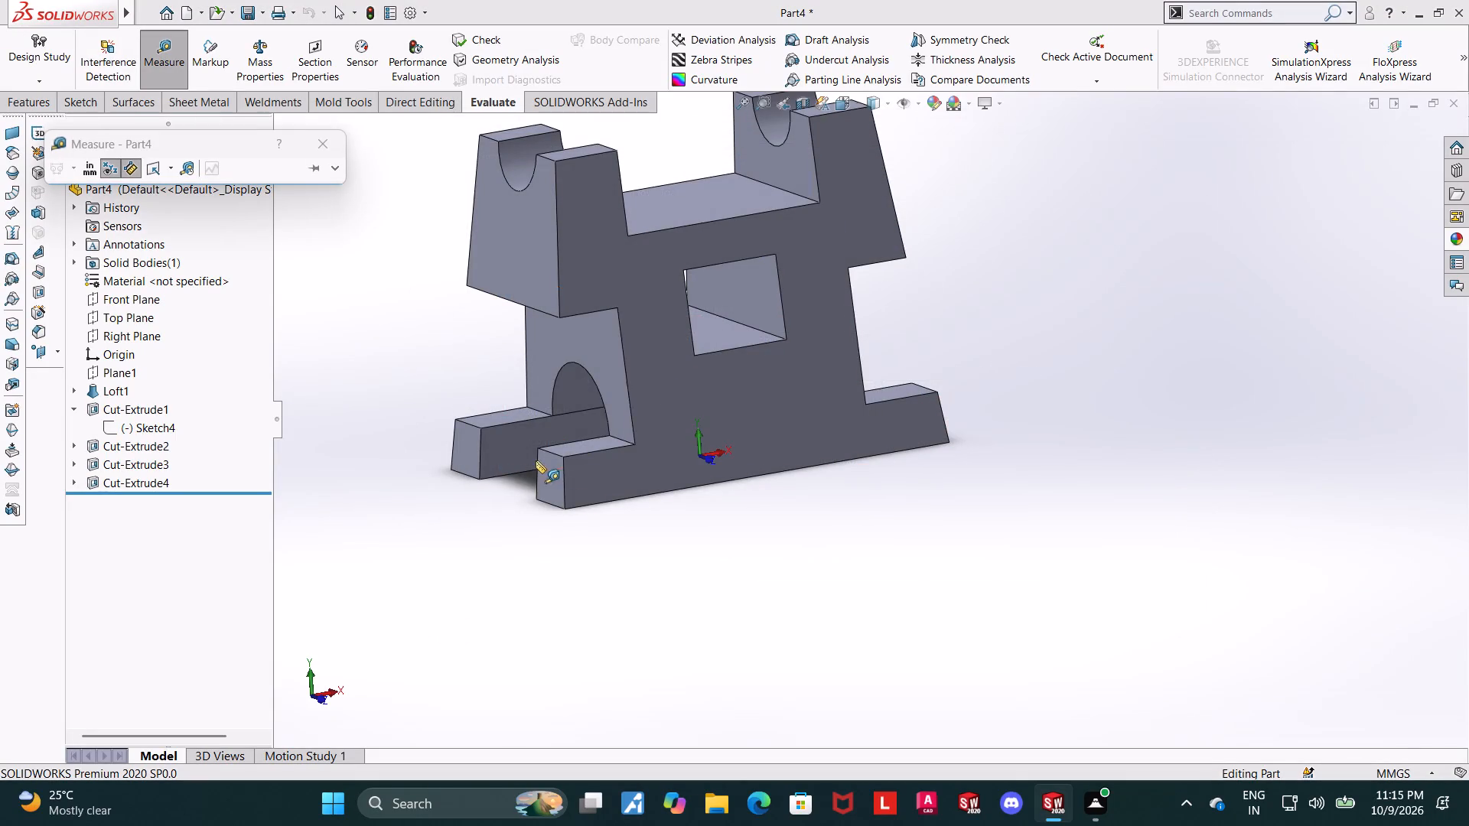
pyautogui.scroll(-5, 536, 460)
pyautogui.moveTo(550, 471); pyautogui.dragTo(617, 592, button='middle')
pyautogui.click(952, 521)
pyautogui.moveTo(1005, 719); pyautogui.dragTo(987, 382, button='middle')
pyautogui.scroll(1, 987, 382)
pyautogui.scroll(3, 1093, 673)
pyautogui.scroll(-3, 923, 649)
pyautogui.click(939, 595)
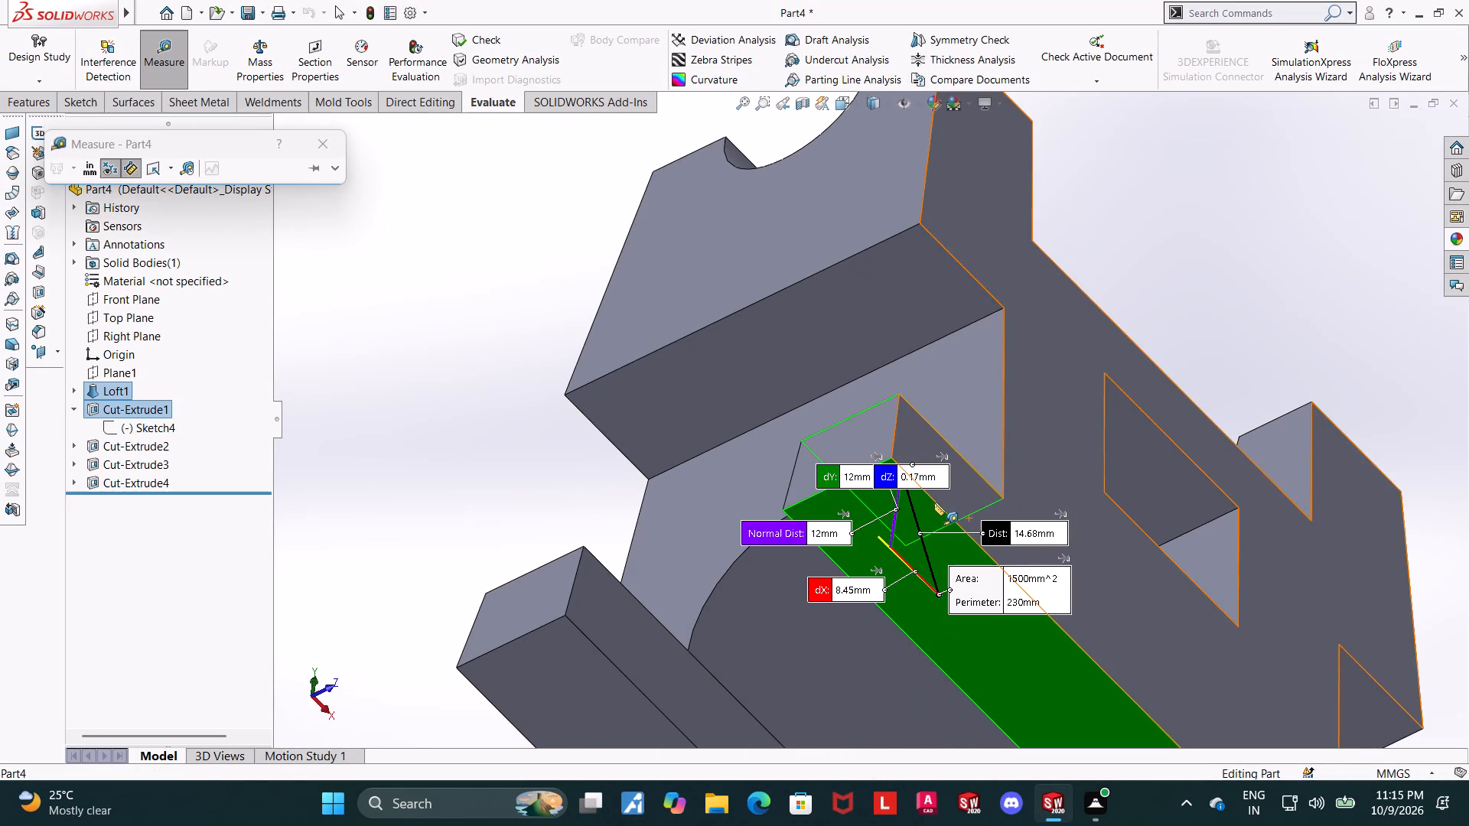
pyautogui.scroll(3, 821, 549)
pyautogui.press('Escape')
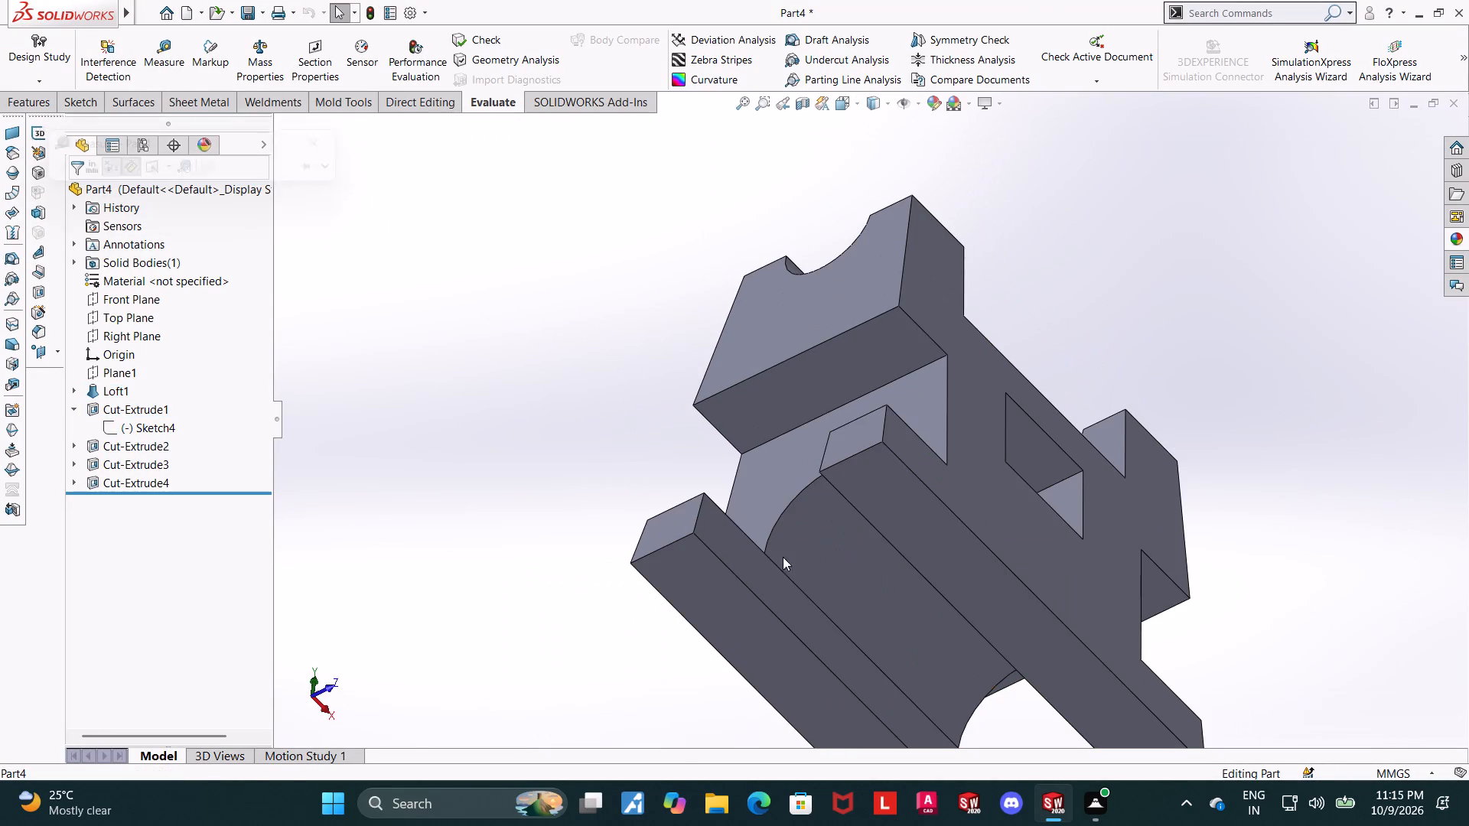
# Examine the whole model from above and in a standard angled view showing the arch and window.
pyautogui.scroll(1, 777, 564)
pyautogui.moveTo(767, 551); pyautogui.dragTo(755, 716, button='middle')
pyautogui.scroll(2, 767, 723)
pyautogui.moveTo(878, 535); pyautogui.dragTo(915, 636, button='middle')
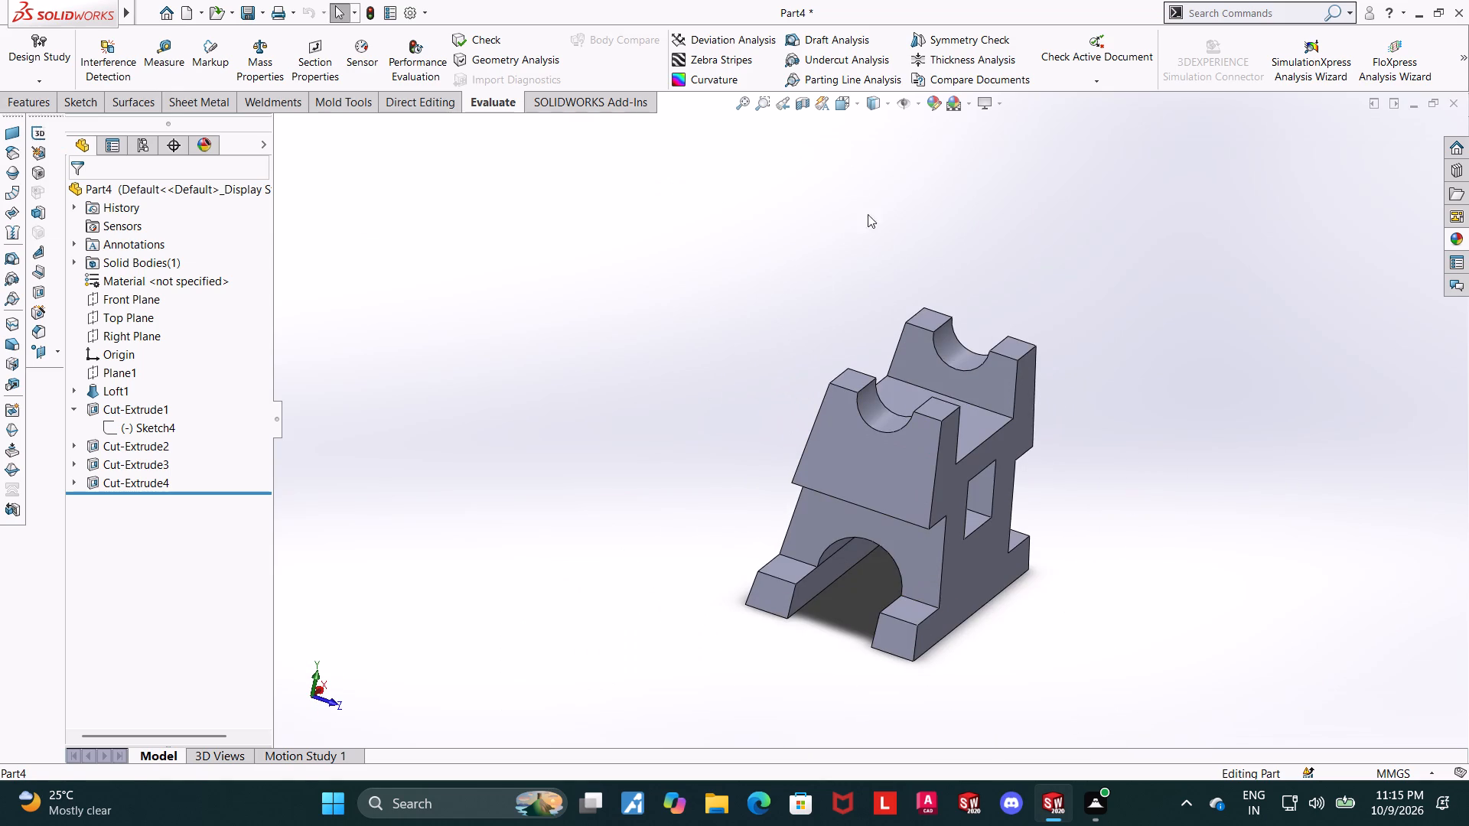
pyautogui.click(840, 99)
pyautogui.click(773, 460)
pyautogui.scroll(-1, 932, 441)
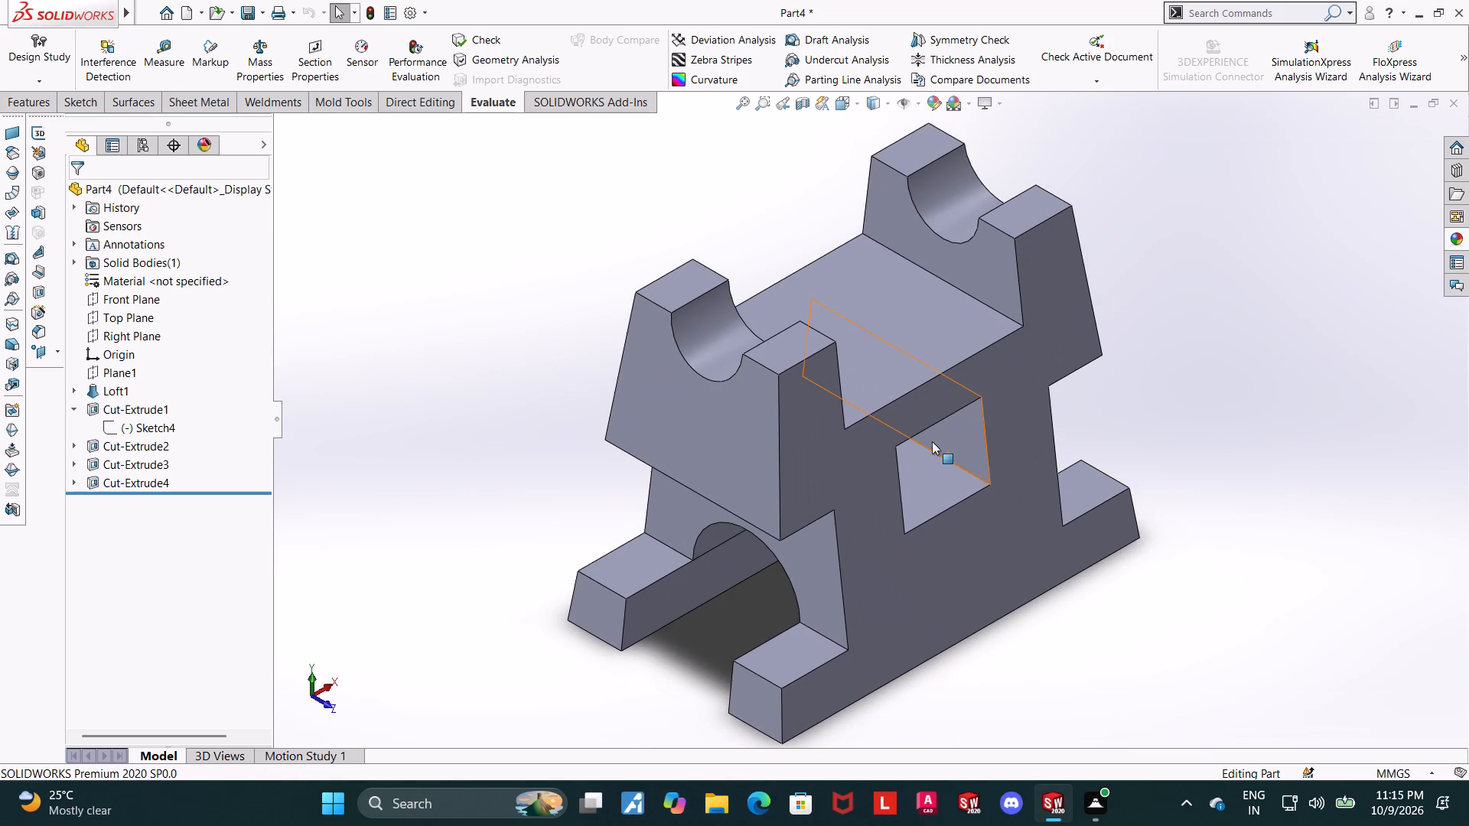
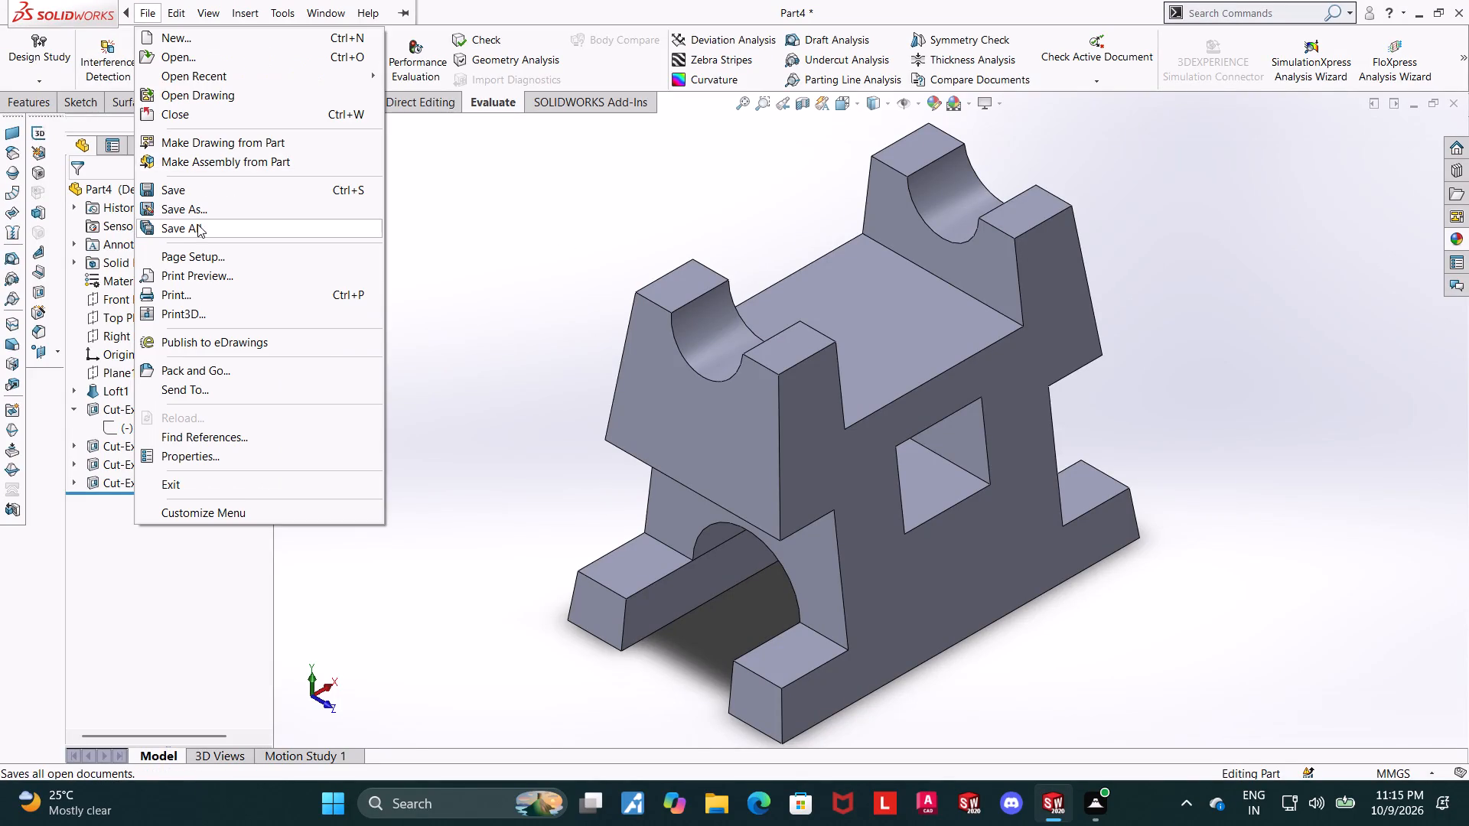
# Save the part in the Downloads folder as a SOLIDWORKS Part named "double cradle support block".
pyautogui.click(200, 205)
pyautogui.write('double cradle support block')
pyautogui.press('space')
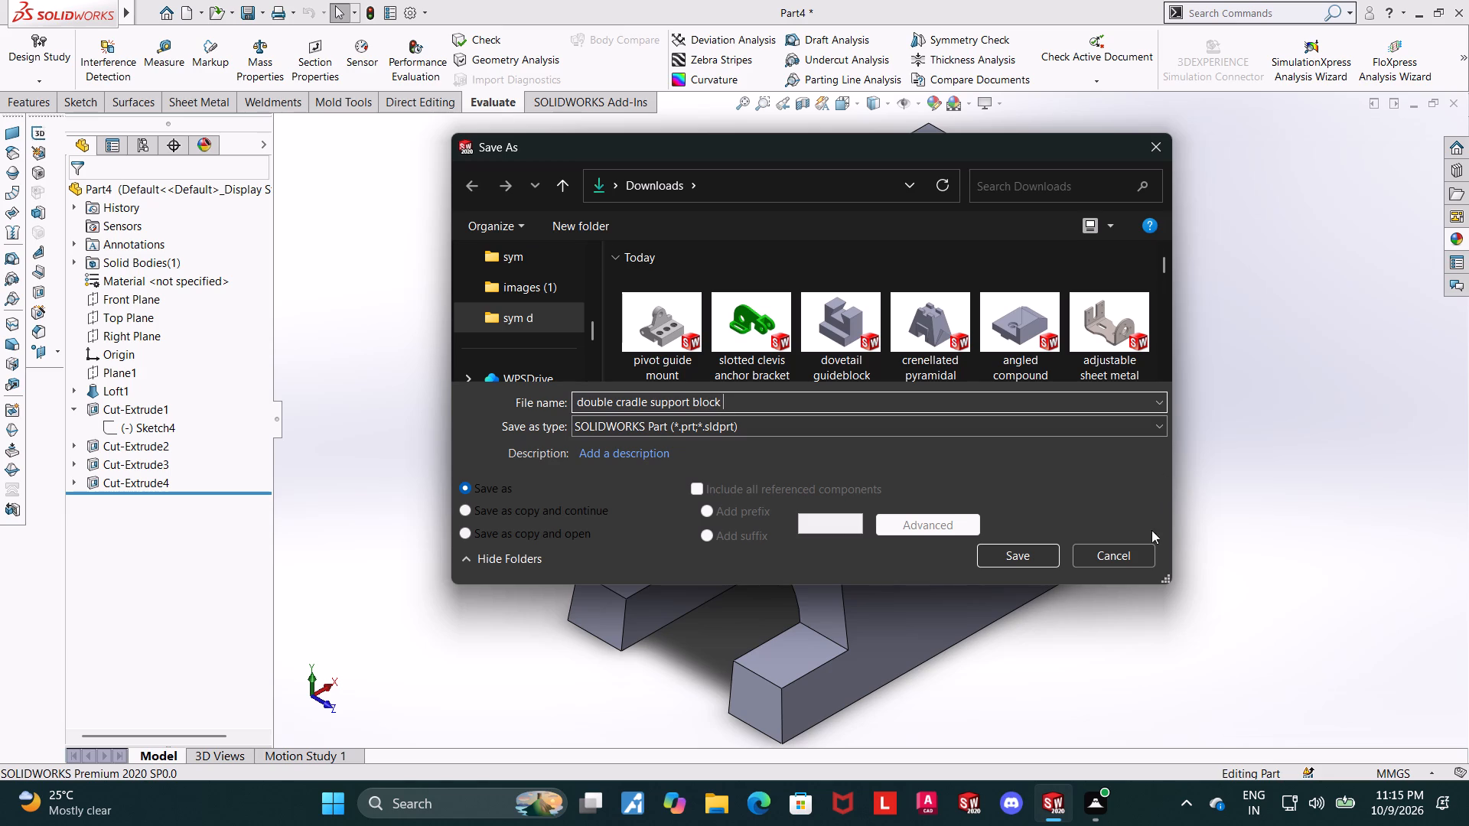
pyautogui.click(1015, 550)
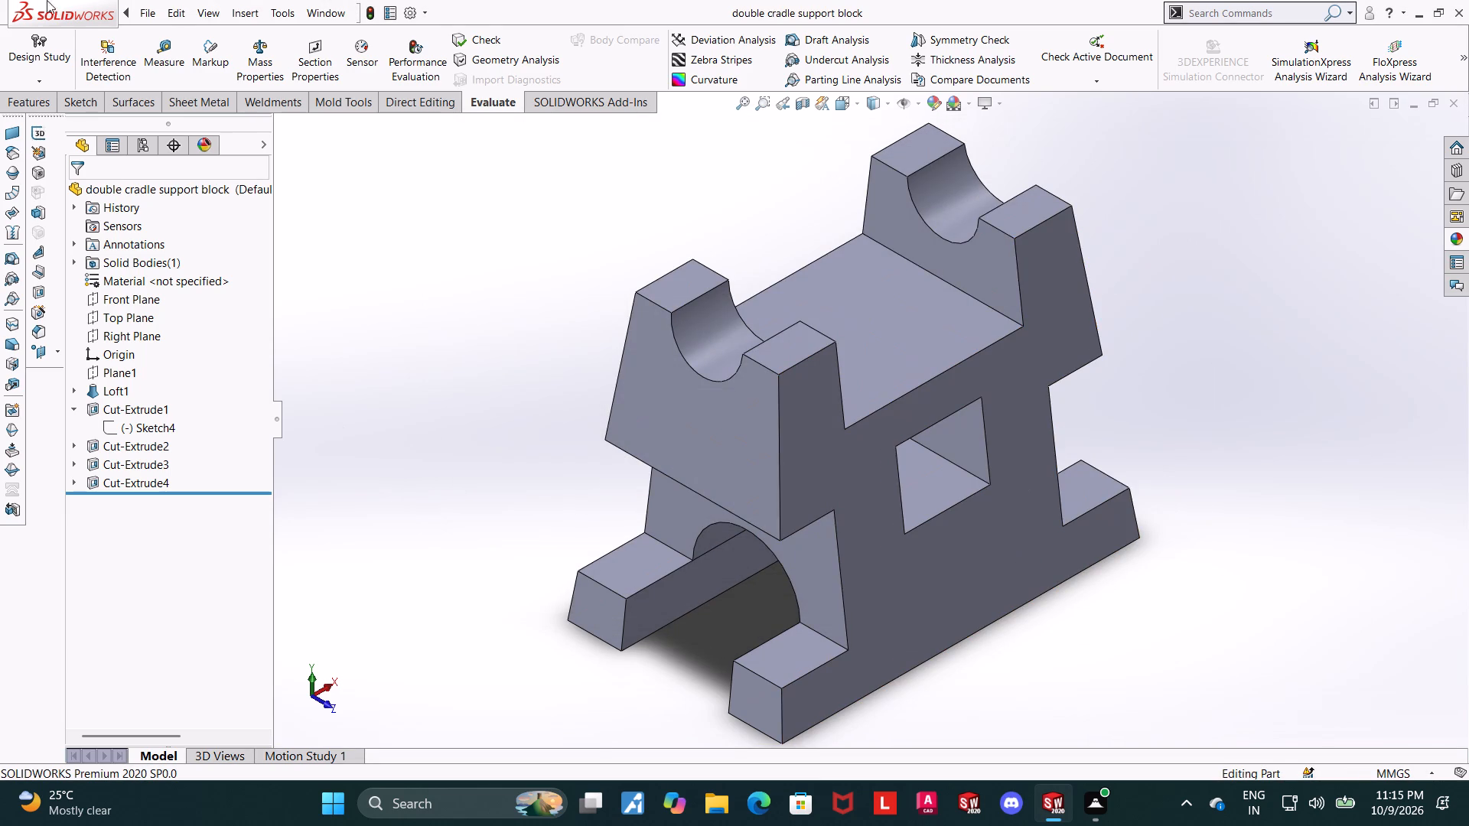
# Save a PDF copy of the part in Adobe Portable Document Format under the same name in Downloads.
pyautogui.click(200, 206)
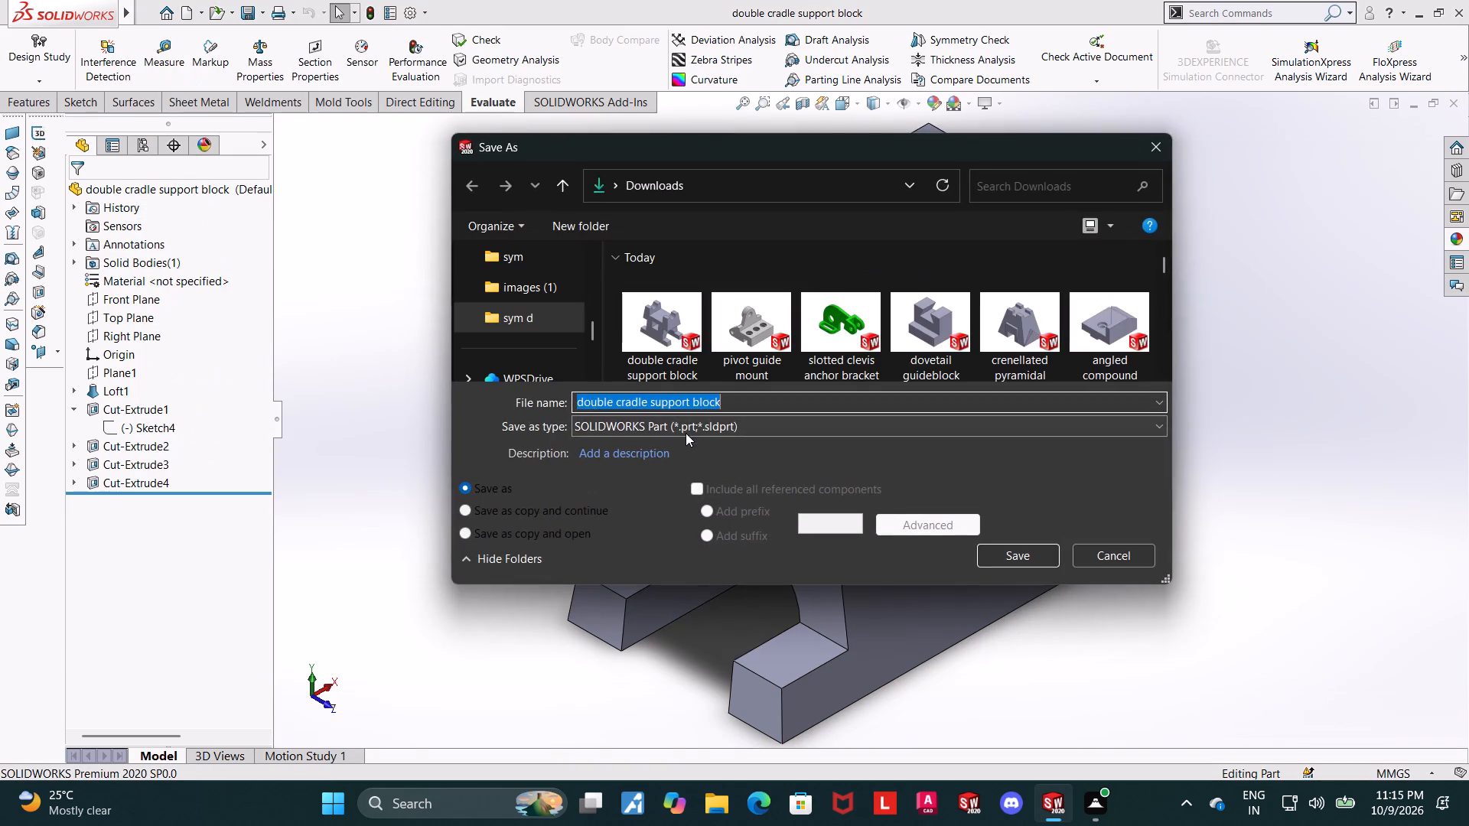
pyautogui.click(686, 433)
pyautogui.click(780, 115)
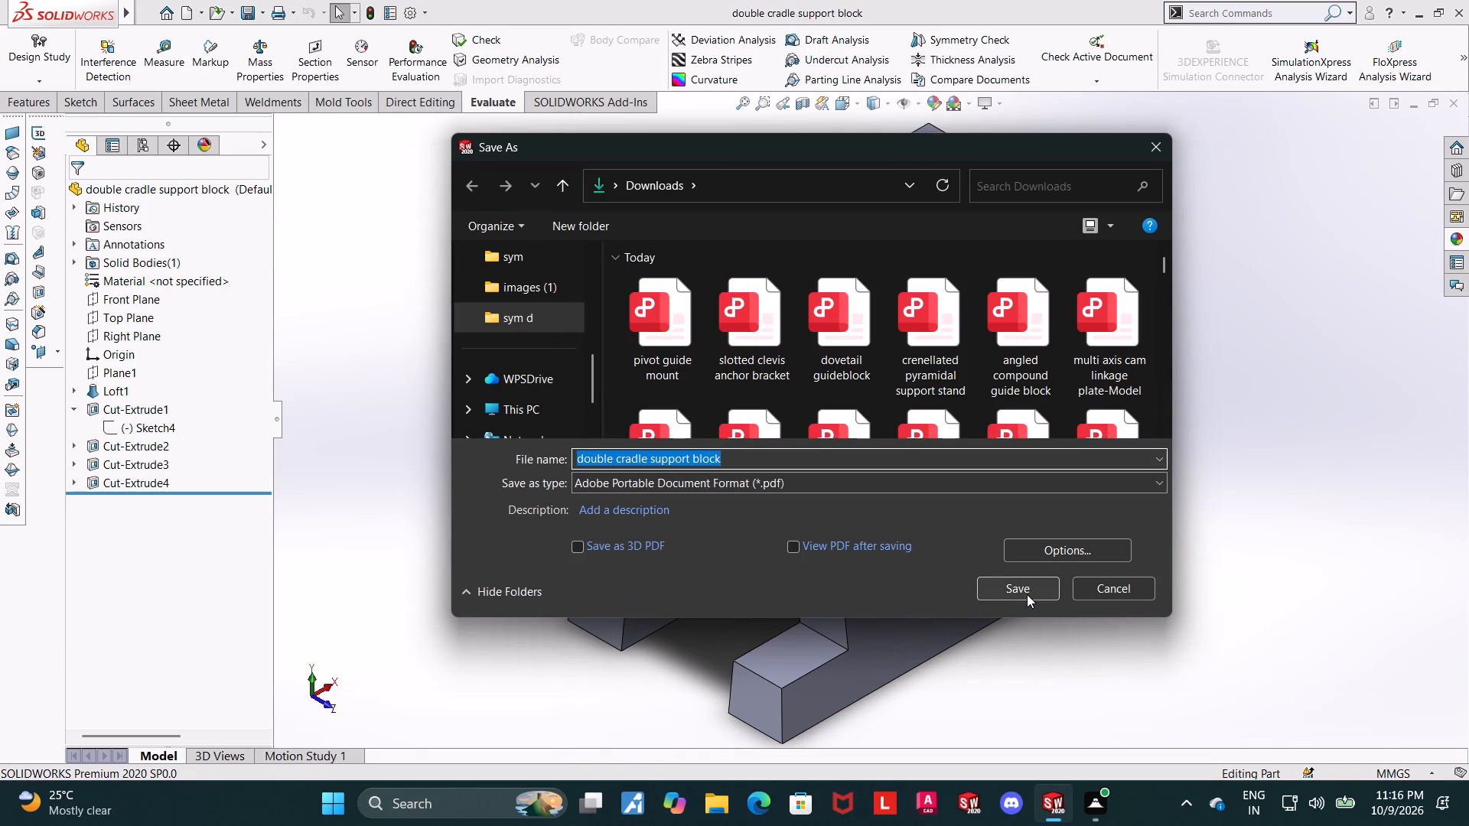
pyautogui.click(1026, 593)
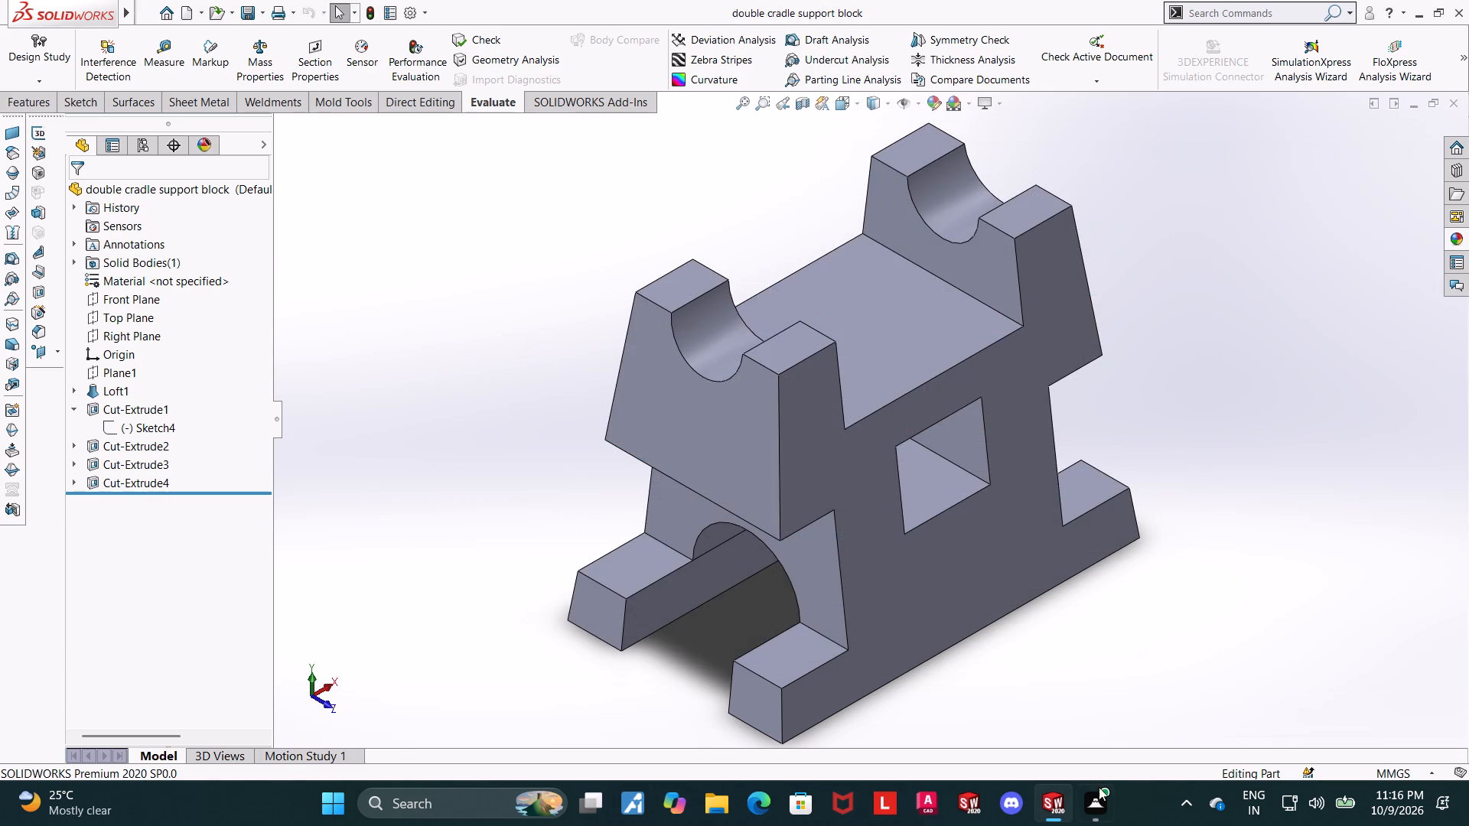